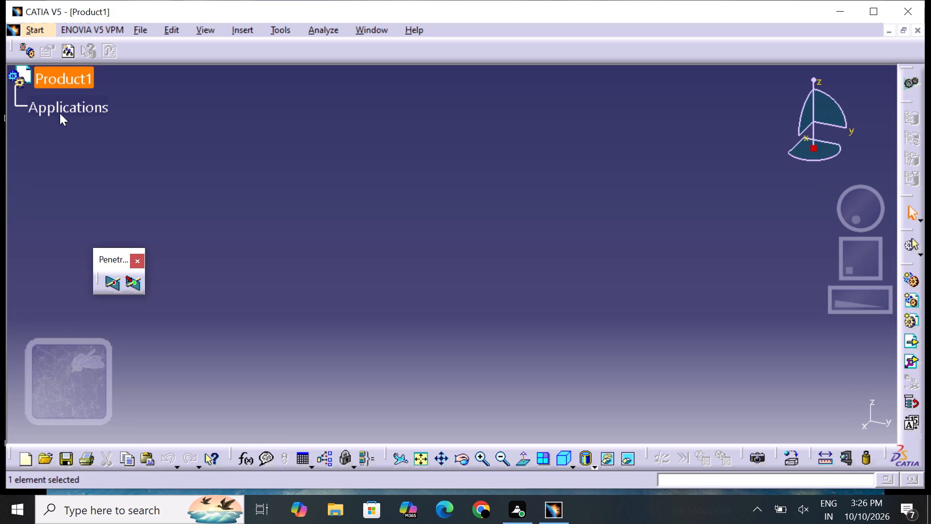
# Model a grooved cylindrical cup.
# Switch to the Part Design workbench to add a new part under Product1.
pyautogui.click(38, 32)
pyautogui.click(54, 66)
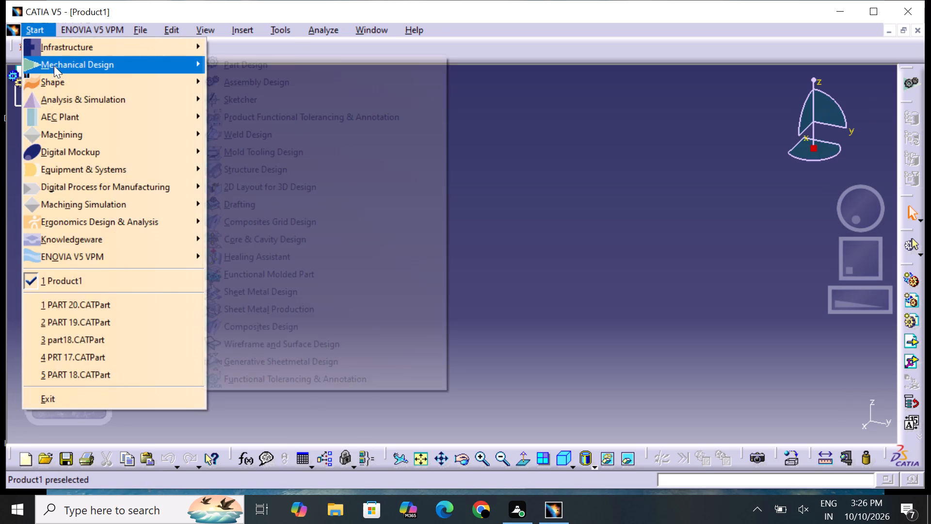
pyautogui.click(233, 59)
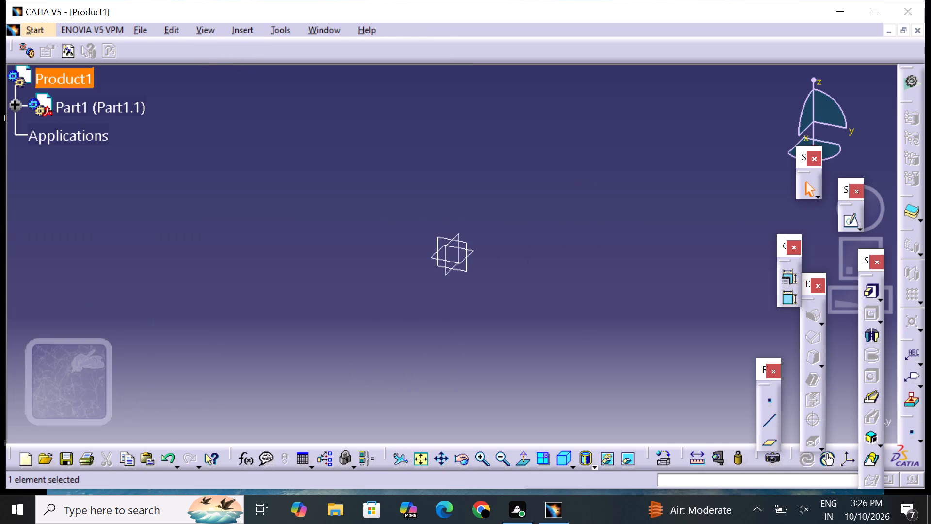
# Create a separate new part document in Part Design, keeping the default part name and hybrid design enabled.
pyautogui.click(32, 34)
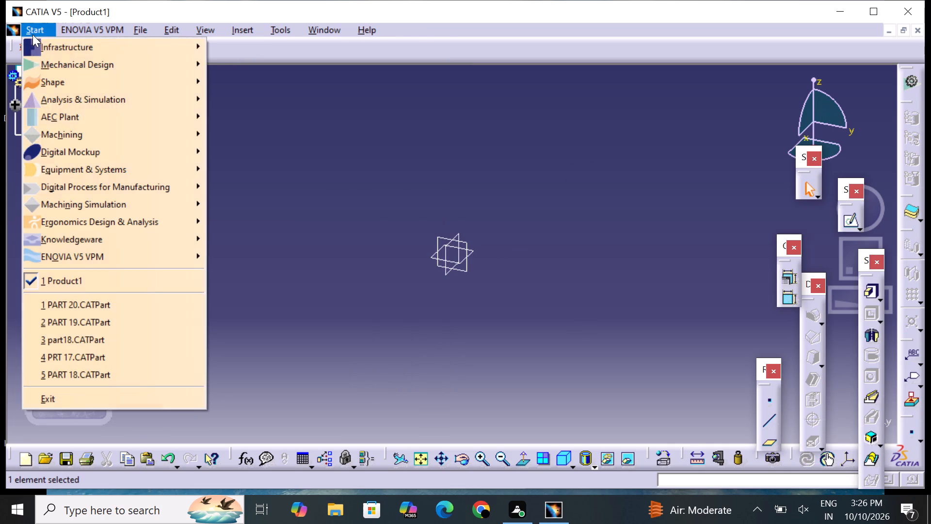
pyautogui.click(45, 65)
pyautogui.click(282, 55)
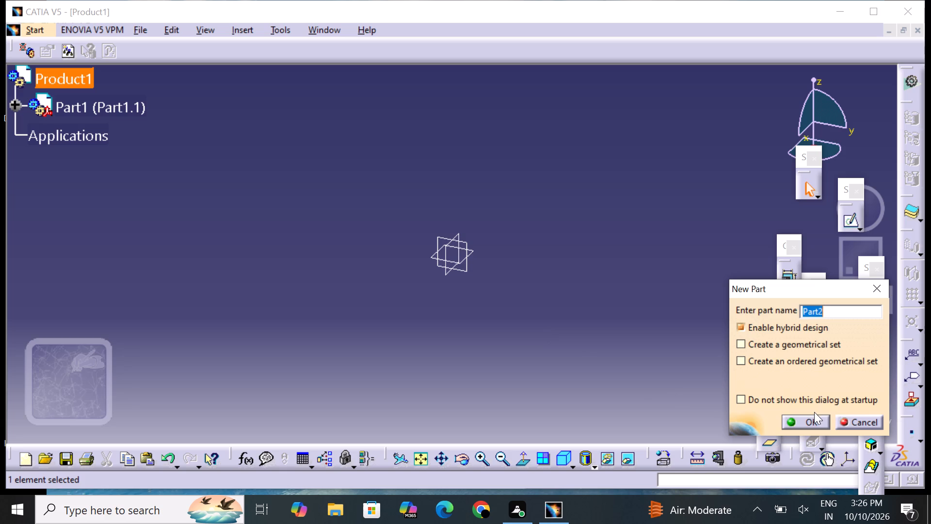
pyautogui.click(817, 426)
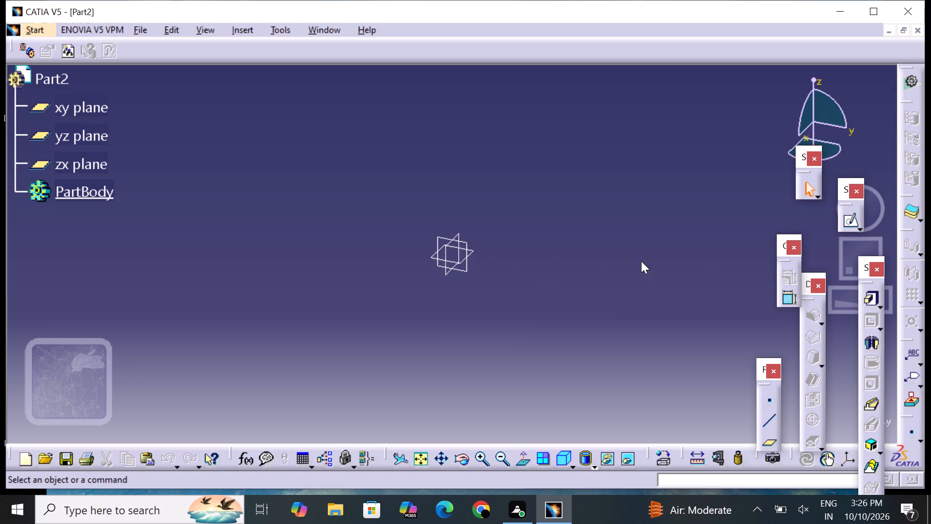
# Start a sketch on the xy plane of the new part.
pyautogui.click(471, 254)
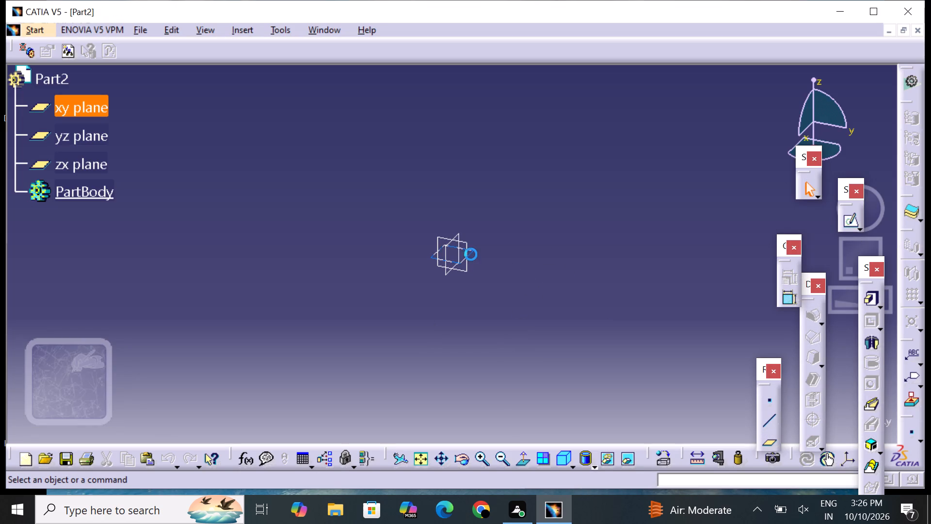
pyautogui.click(856, 214)
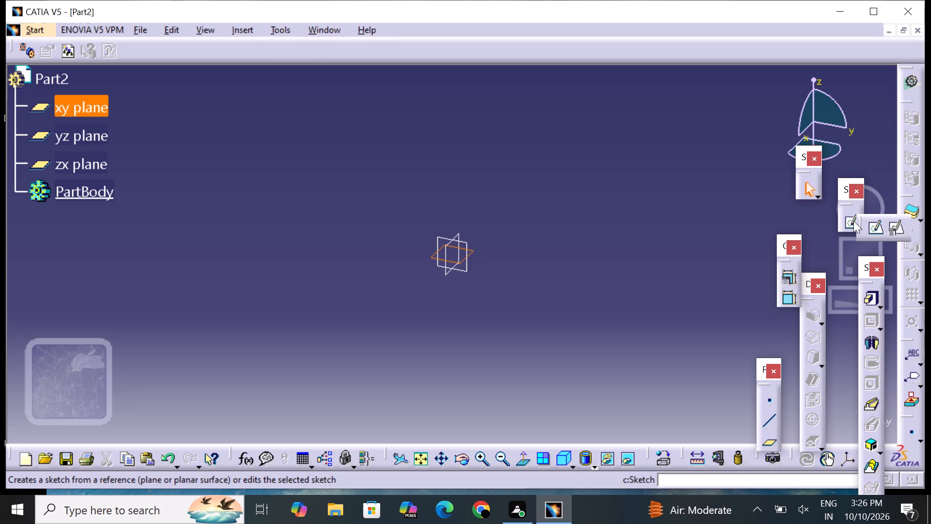
pyautogui.click(868, 228)
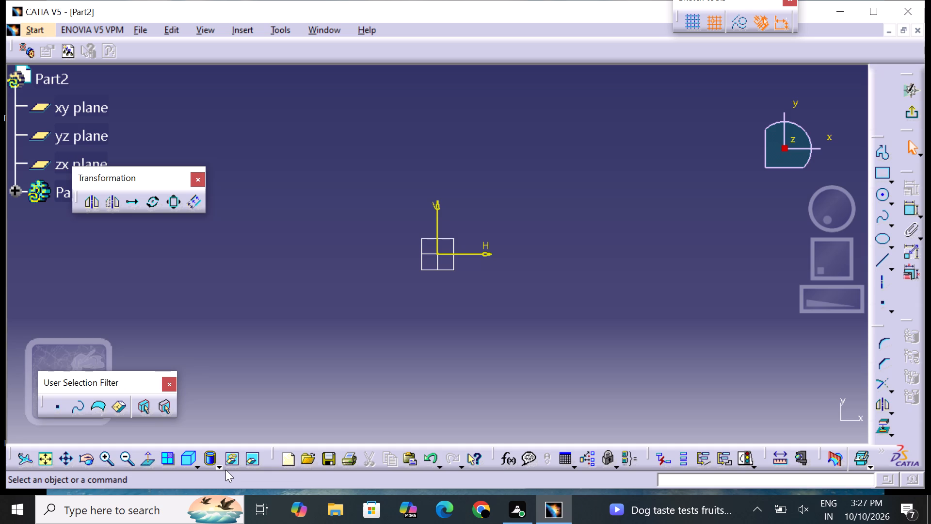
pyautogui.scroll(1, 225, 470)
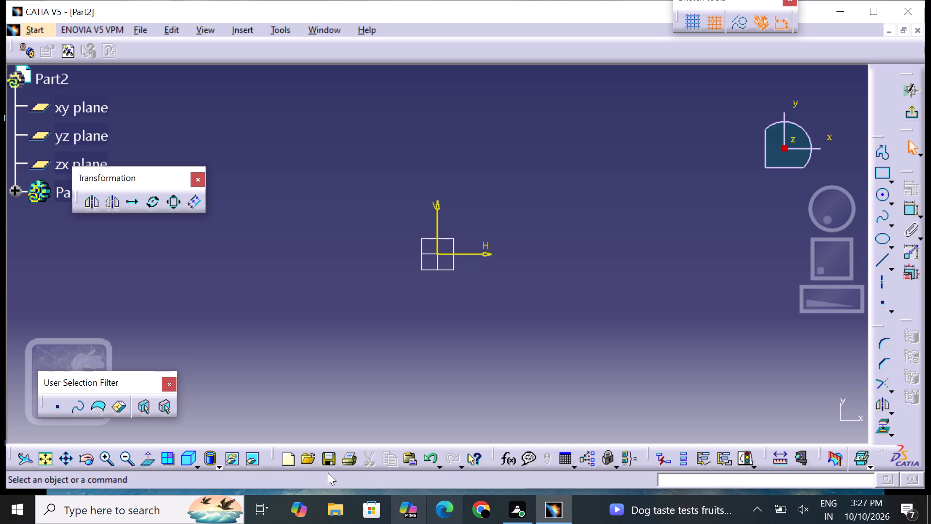
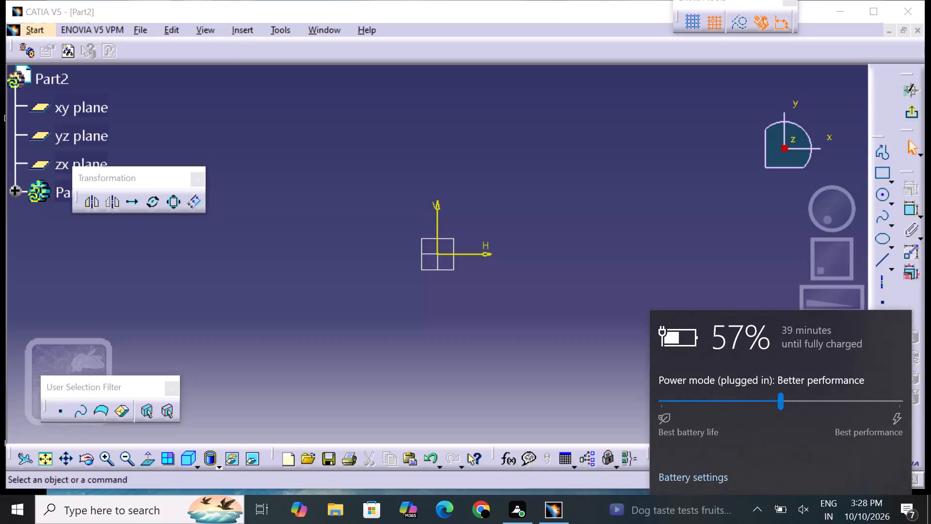
# Dismiss the battery status pop-up covering the sketch area.
pyautogui.moveTo(506, 361); pyautogui.dragTo(504, 375)
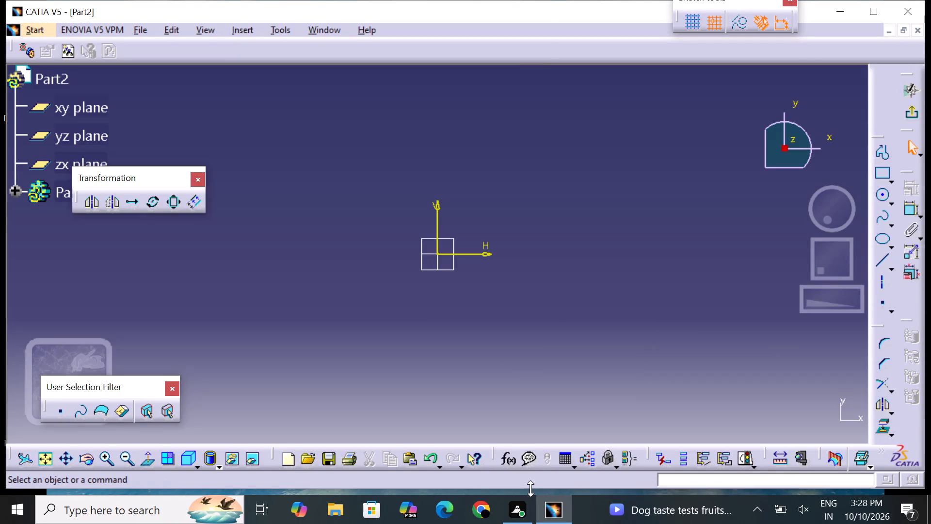
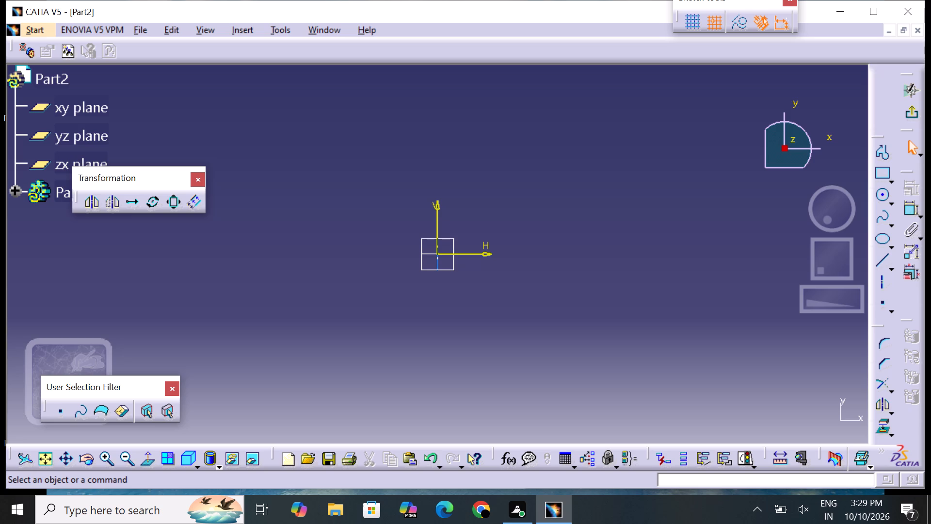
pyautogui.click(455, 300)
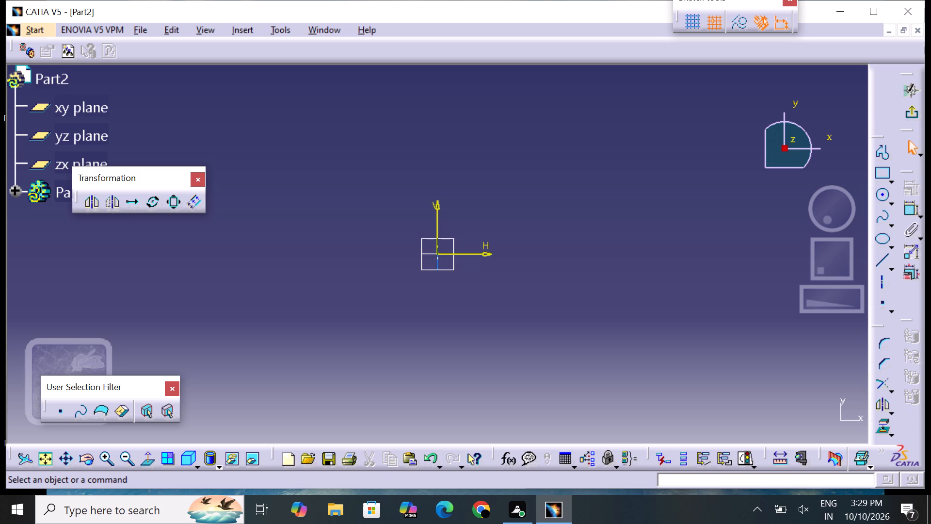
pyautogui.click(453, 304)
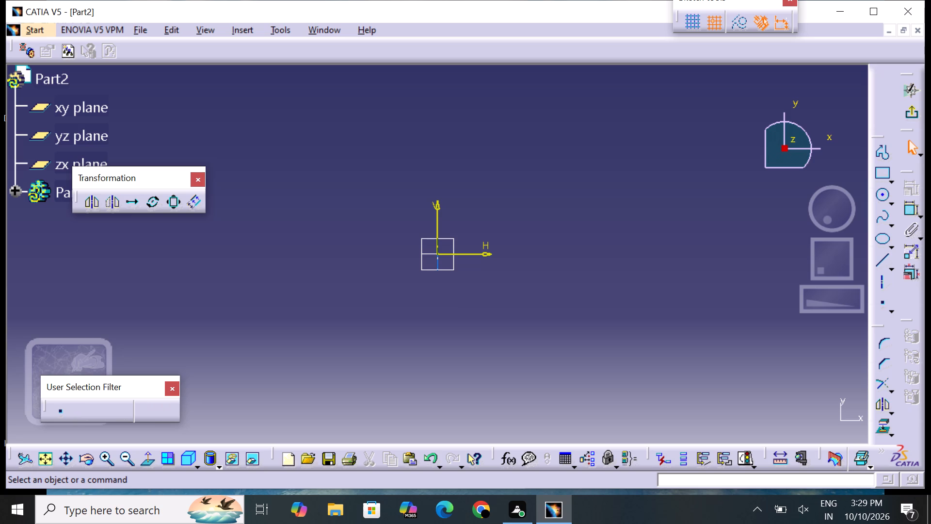
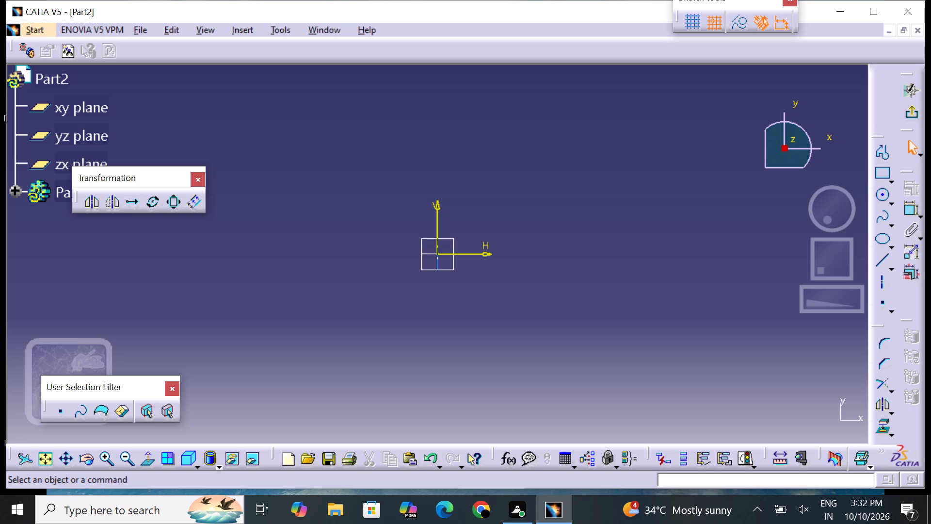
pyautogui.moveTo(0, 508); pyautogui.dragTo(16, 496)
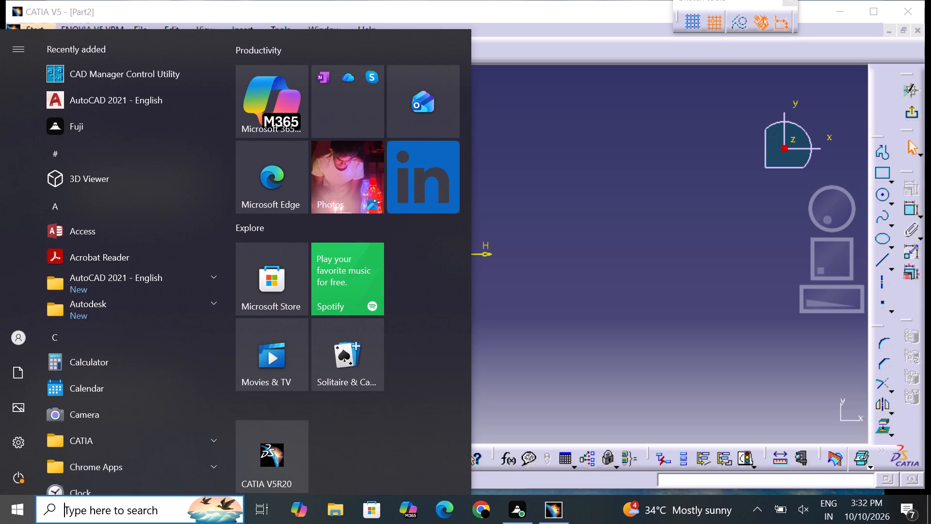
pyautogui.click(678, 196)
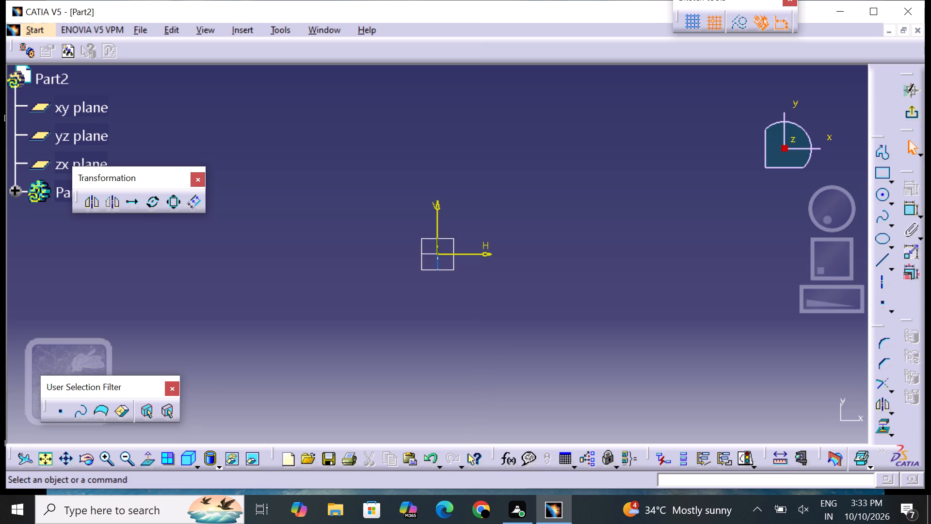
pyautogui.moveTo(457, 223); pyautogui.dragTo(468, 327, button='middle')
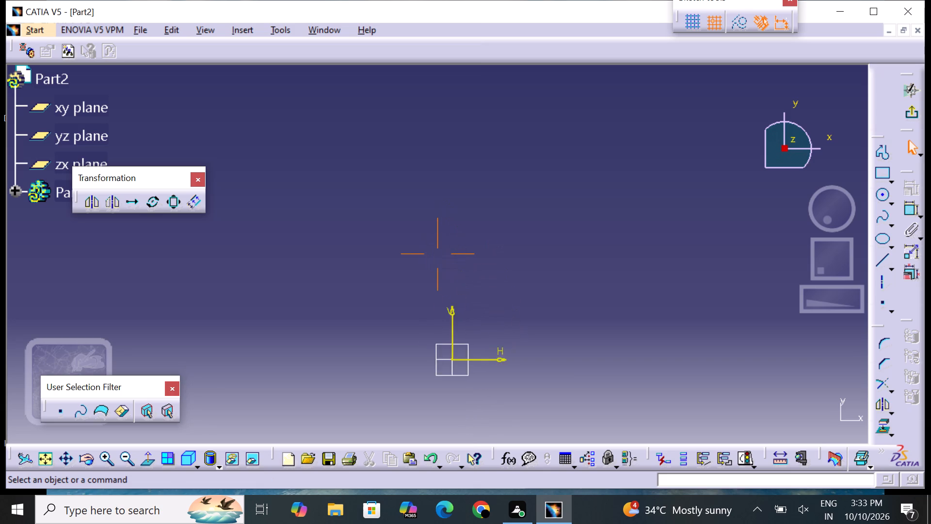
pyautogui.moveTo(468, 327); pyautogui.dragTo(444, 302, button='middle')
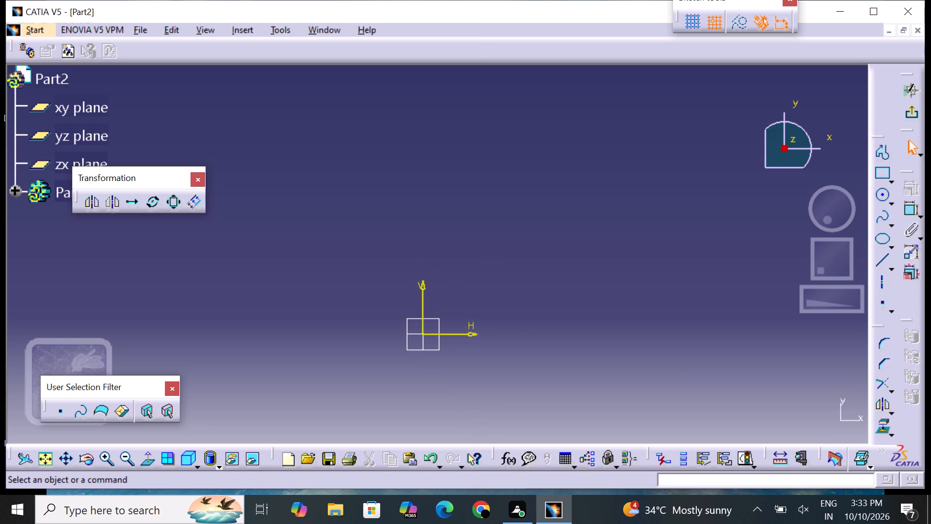
# Maximize the application window, keeping the Part2 document full size inside it.
pyautogui.click(900, 33)
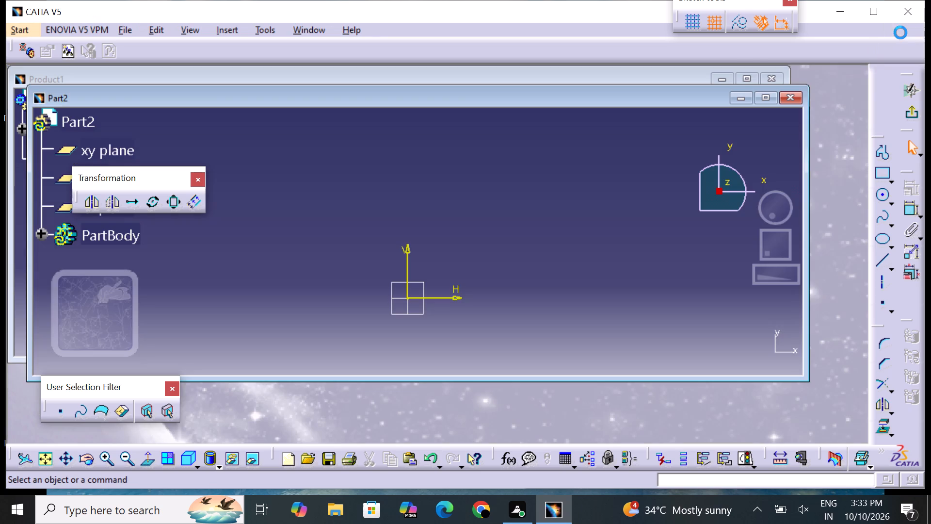
pyautogui.click(766, 104)
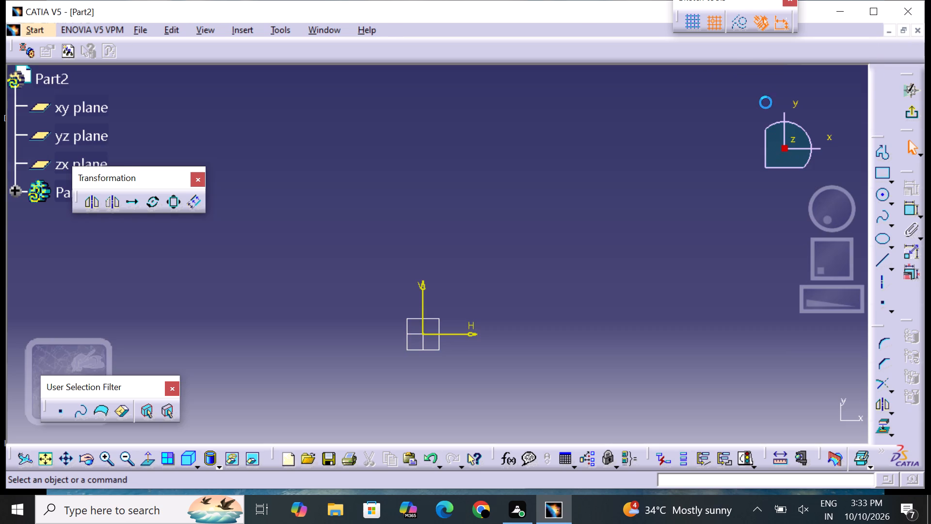
pyautogui.click(766, 102)
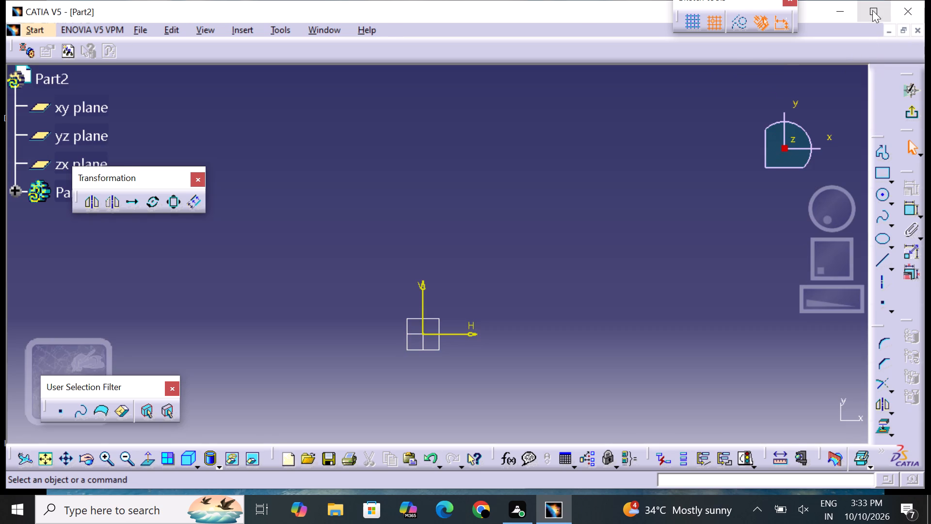
pyautogui.click(872, 10)
pyautogui.click(877, 12)
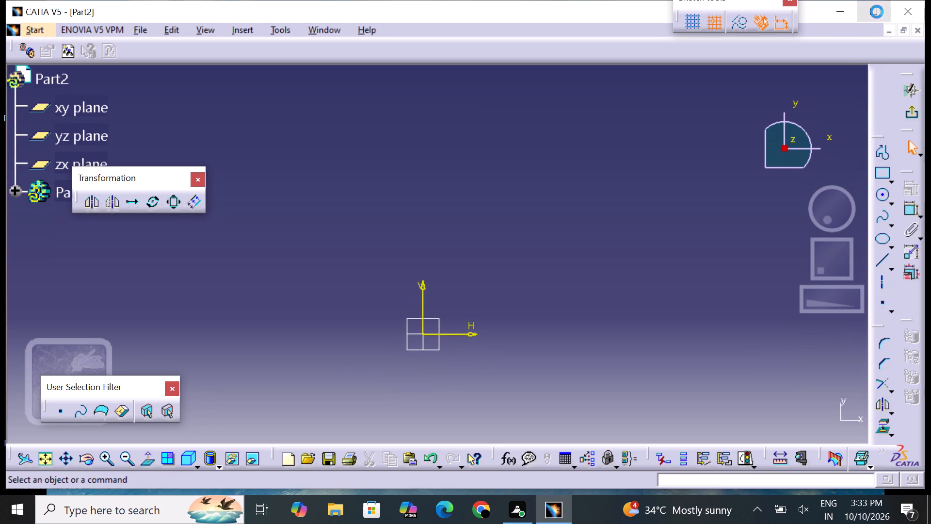
pyautogui.click(877, 12)
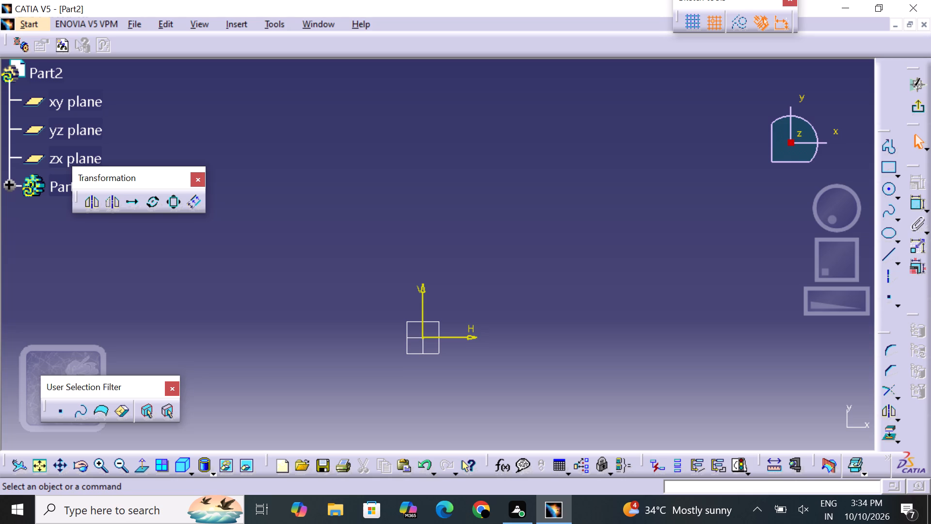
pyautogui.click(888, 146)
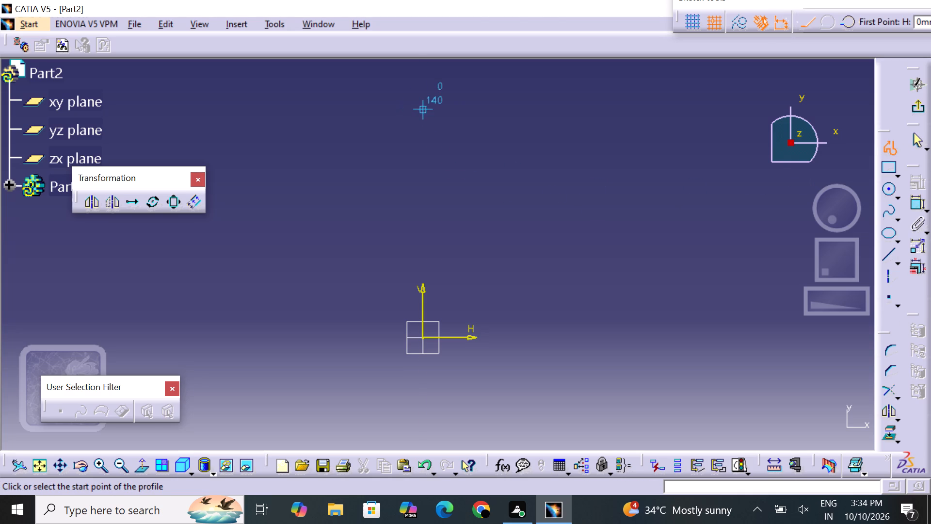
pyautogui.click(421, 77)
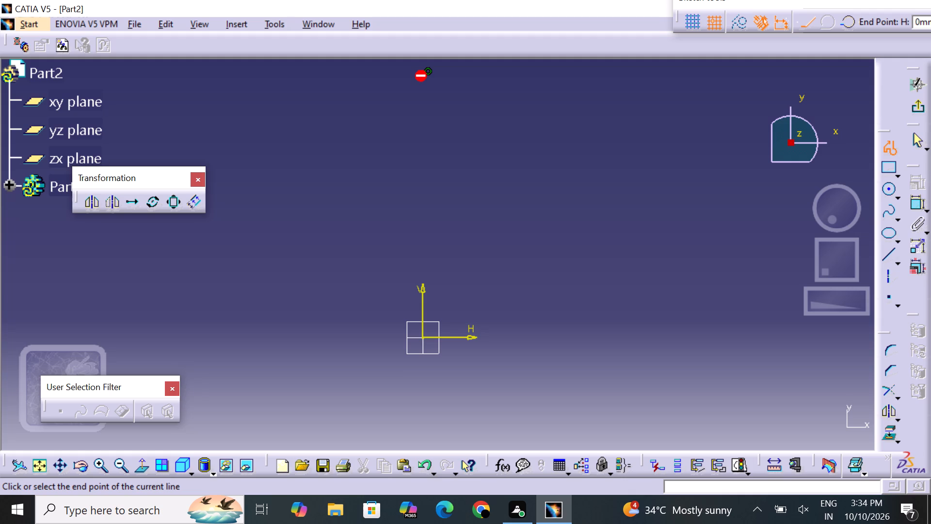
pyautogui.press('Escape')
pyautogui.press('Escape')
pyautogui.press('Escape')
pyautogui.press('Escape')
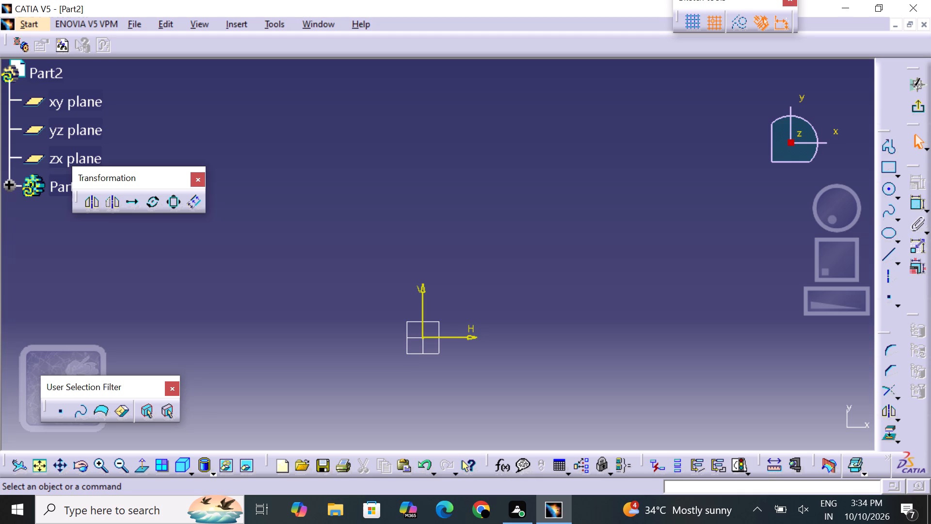
# Start a profile at about (-40, 150) with a 30 mm top line, a 30 mm vertical, and a 20 × 20 mm notch ending at (-70, 100).
pyautogui.click(883, 147)
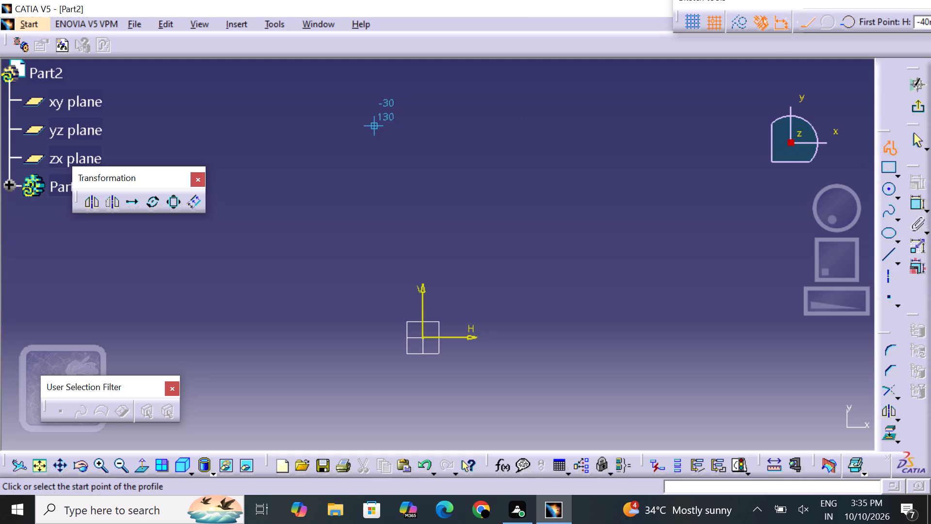
pyautogui.click(357, 95)
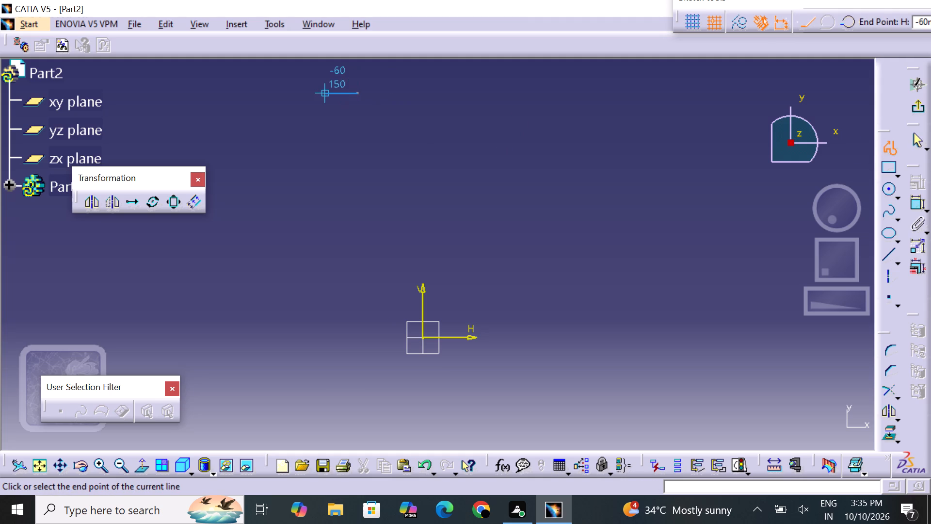
pyautogui.click(311, 96)
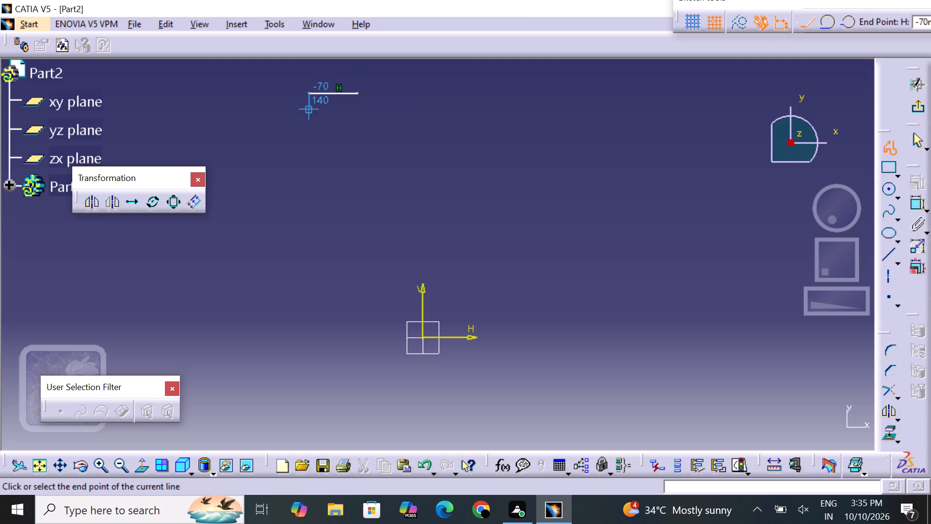
pyautogui.click(311, 140)
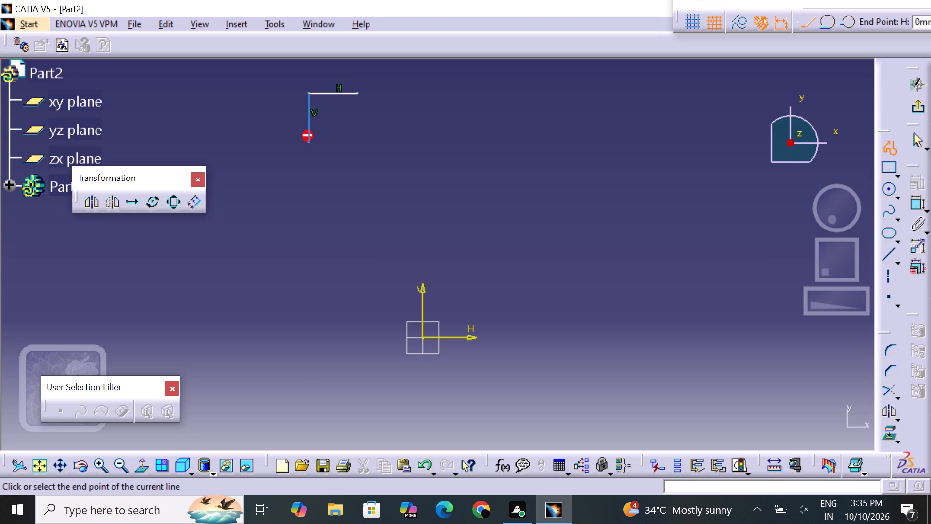
pyautogui.click(342, 145)
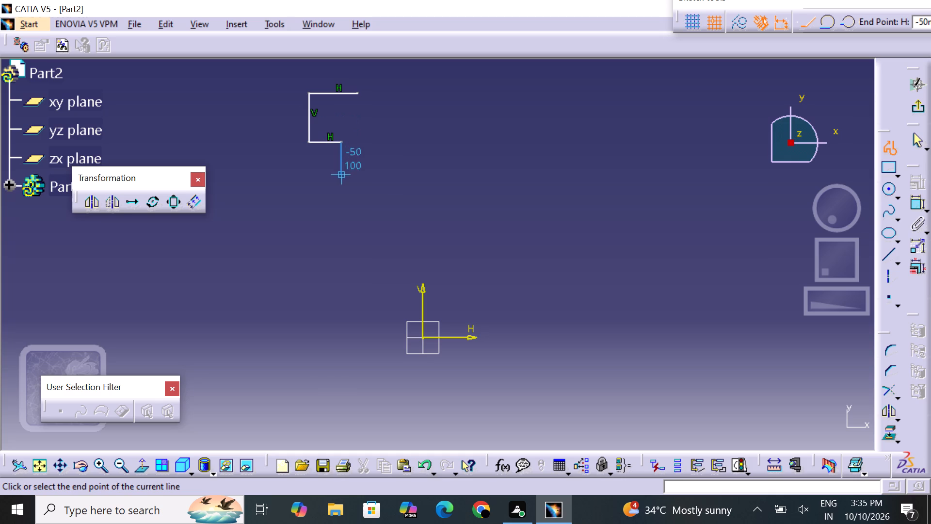
pyautogui.click(343, 177)
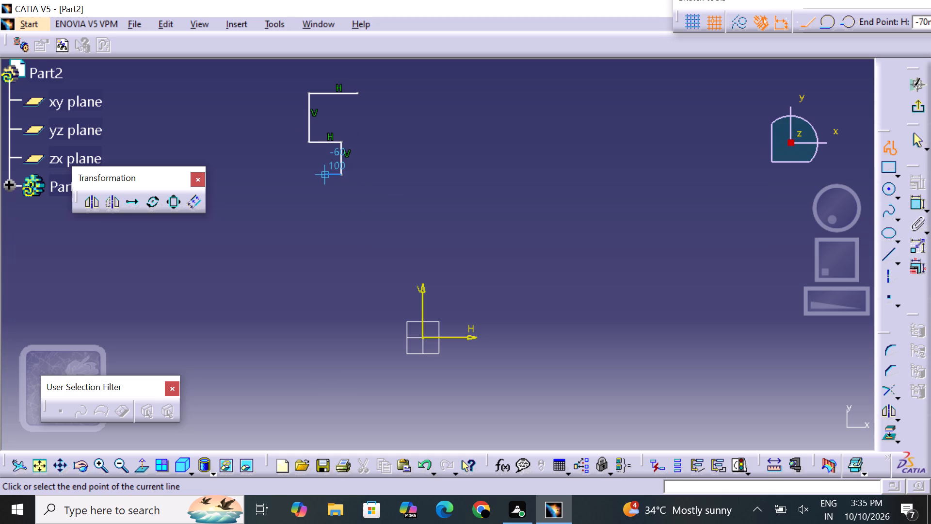
pyautogui.click(308, 175)
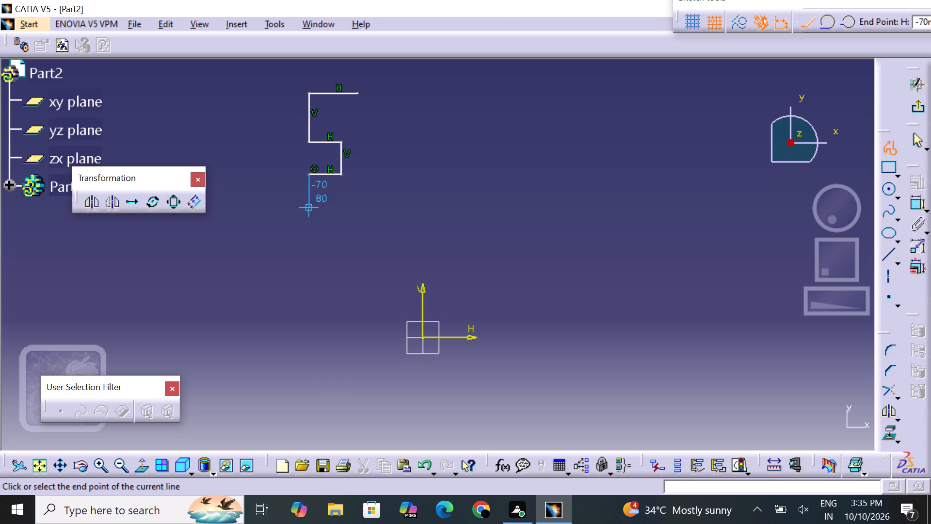
# Continue the profile with a 20 mm vertical line down and a second 20 × 20 mm notch ending at about (-70, 60).
pyautogui.click(305, 206)
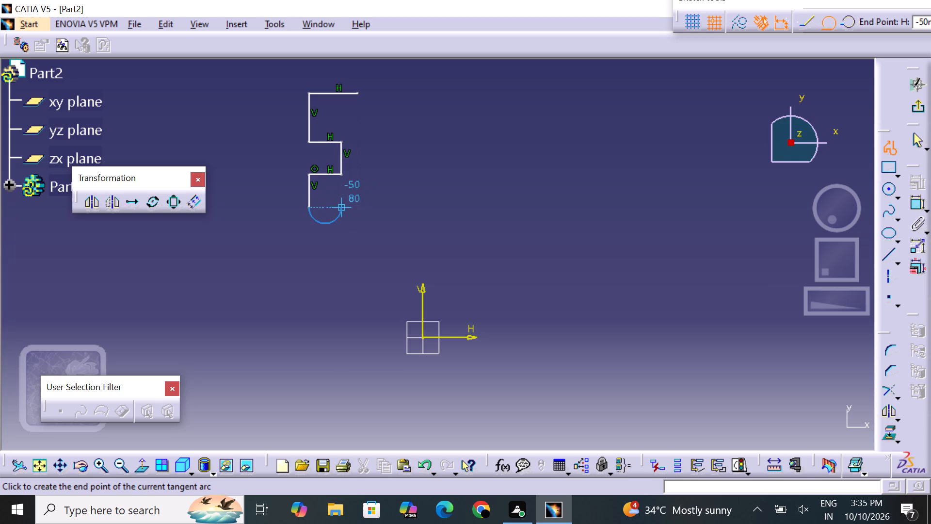
pyautogui.hotkey('ctrl', 'z')
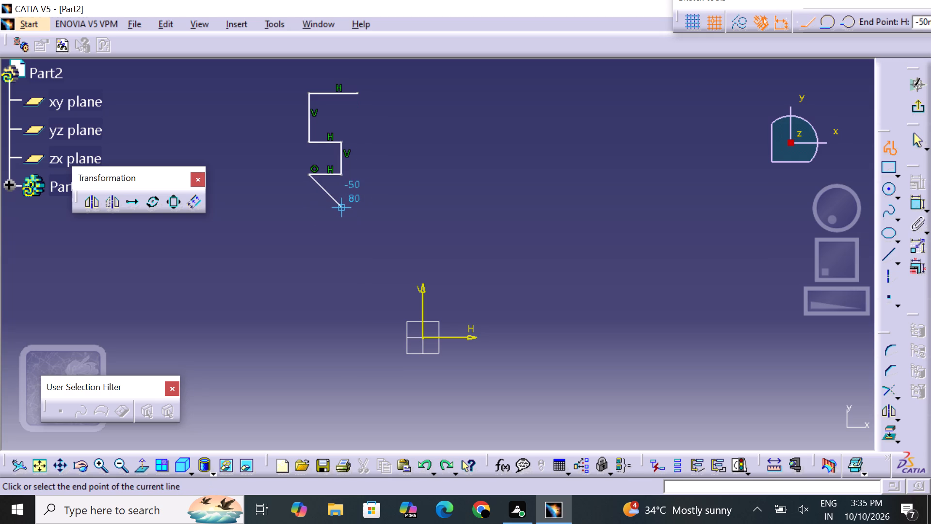
pyautogui.click(307, 204)
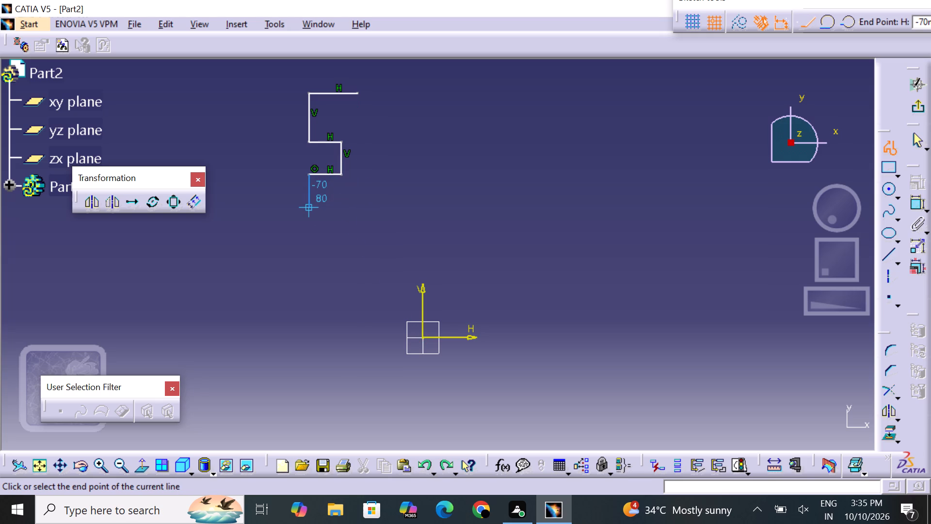
pyautogui.click(337, 207)
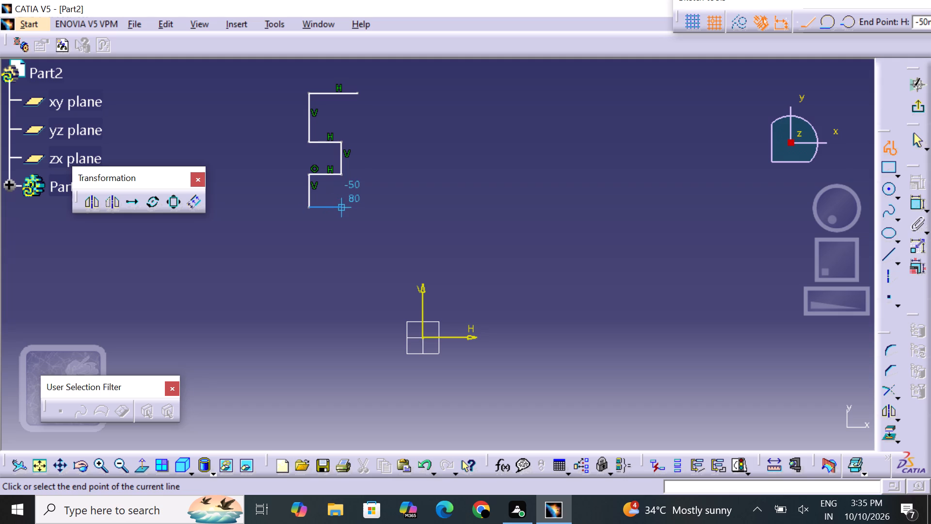
pyautogui.click(340, 246)
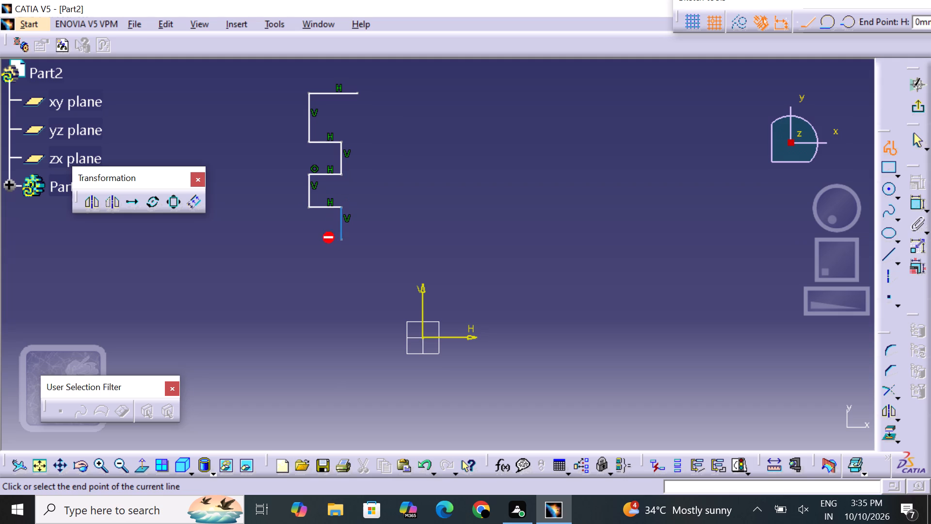
pyautogui.click(307, 239)
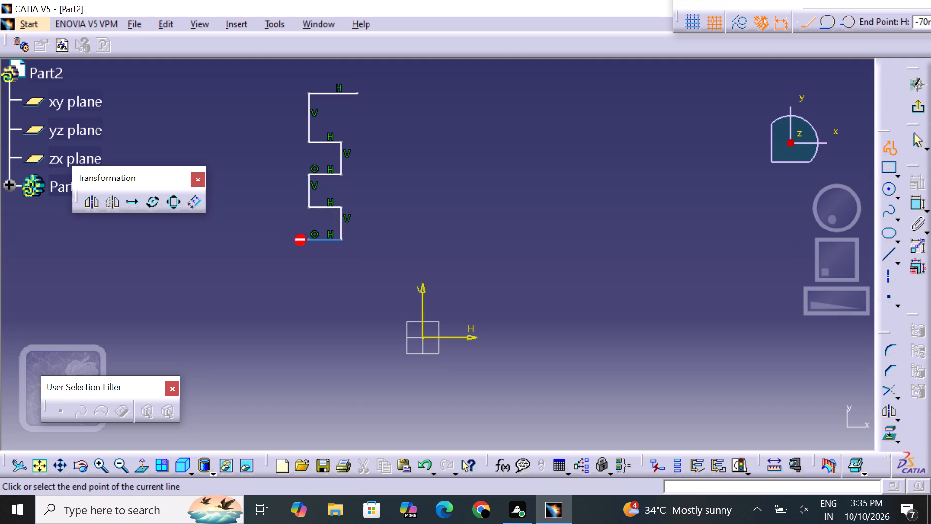
# Add another 20 mm vertical line down and a third 20 × 20 mm notch ending at about (-70, 20).
pyautogui.click(304, 267)
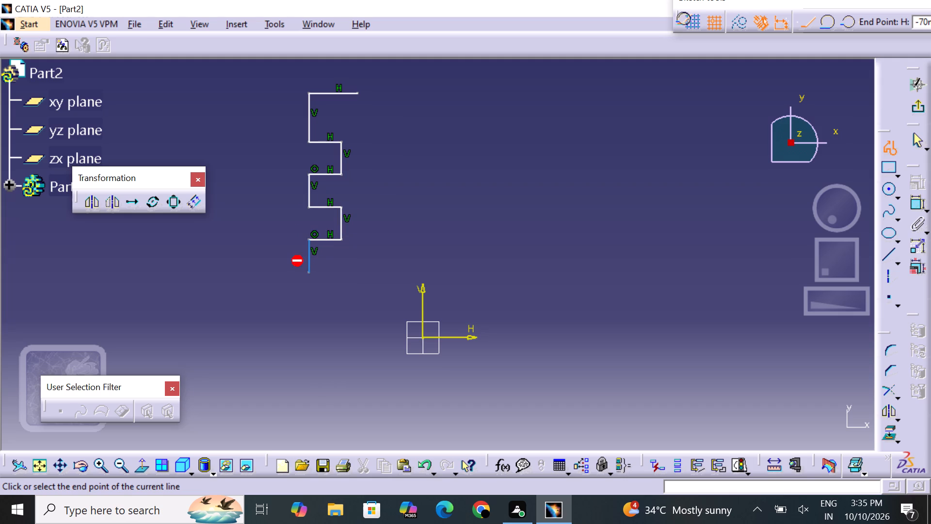
pyautogui.moveTo(341, 274); pyautogui.dragTo(340, 285)
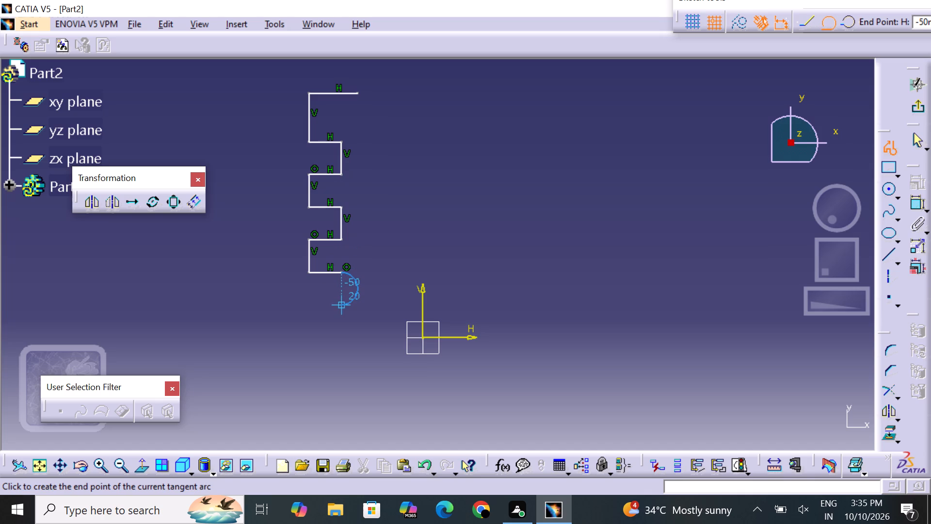
pyautogui.hotkey('ctrl', 'z')
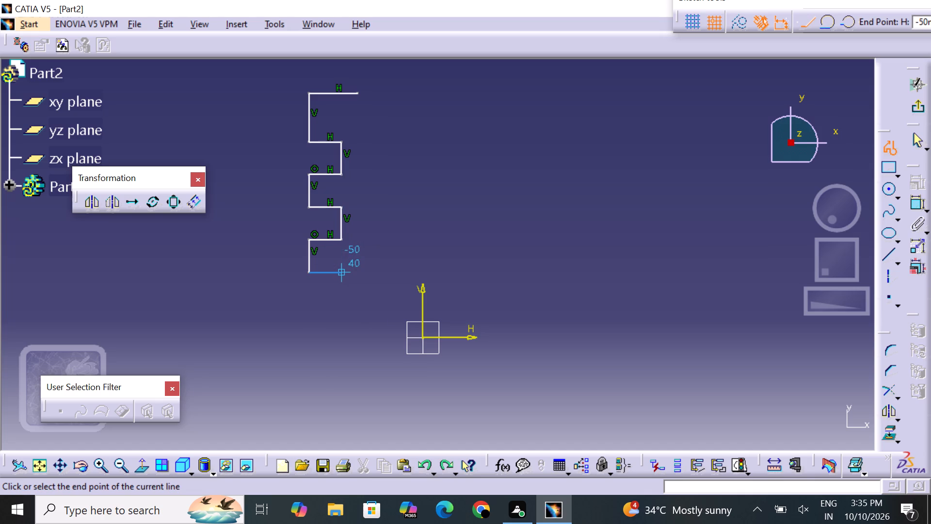
pyautogui.click(341, 274)
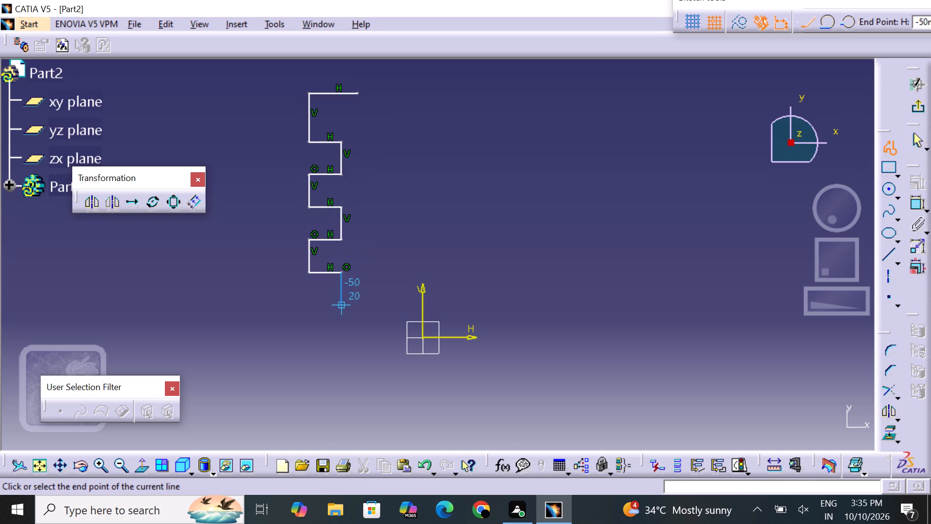
pyautogui.click(338, 301)
pyautogui.click(304, 306)
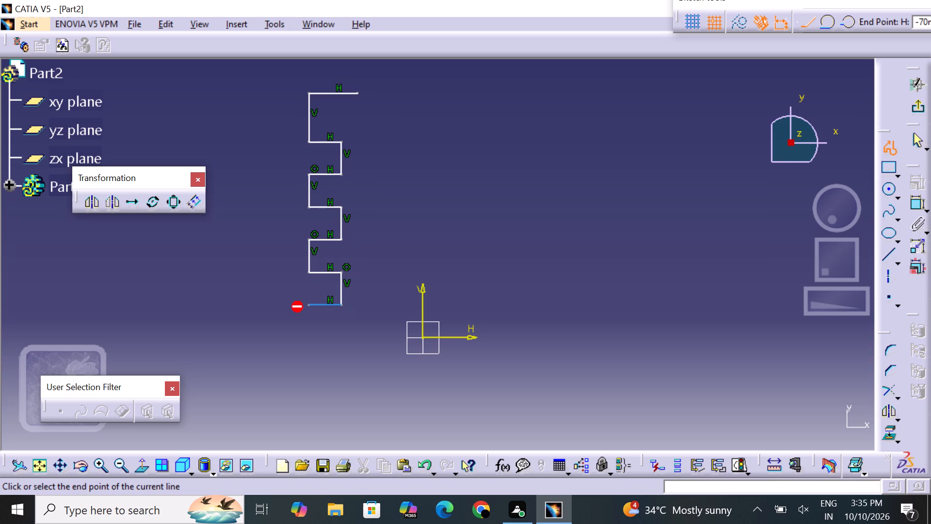
# Continue the profile 10 mm down, 20 mm inward to H -50, 10 mm down to the H axis, and horizontally to the origin.
pyautogui.click(305, 327)
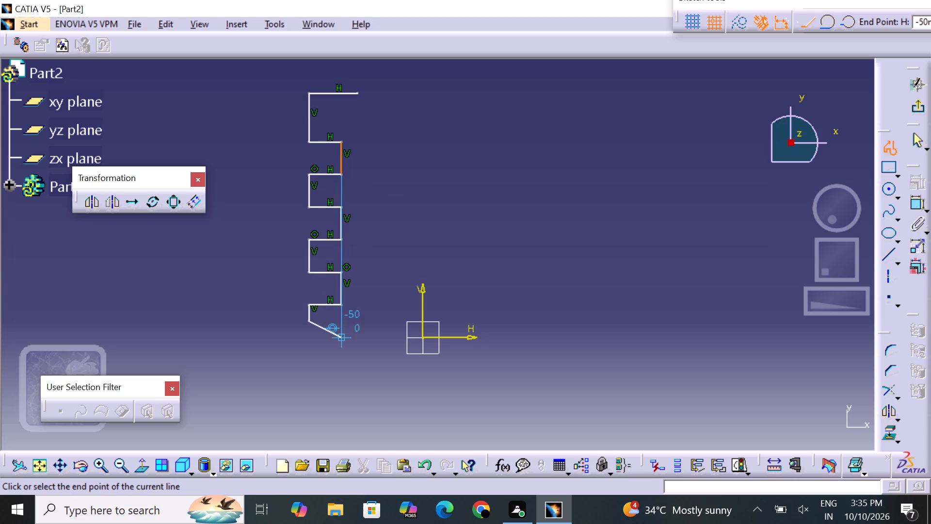
pyautogui.click(341, 324)
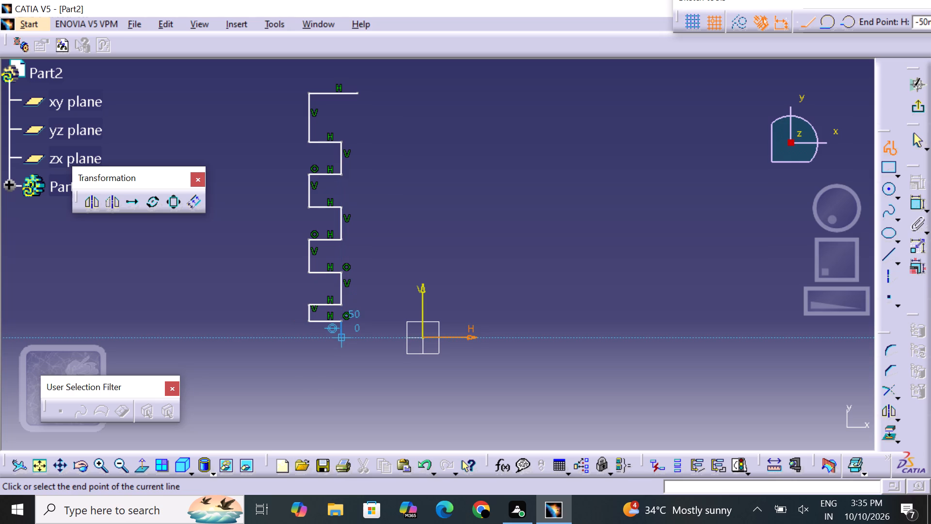
pyautogui.click(339, 336)
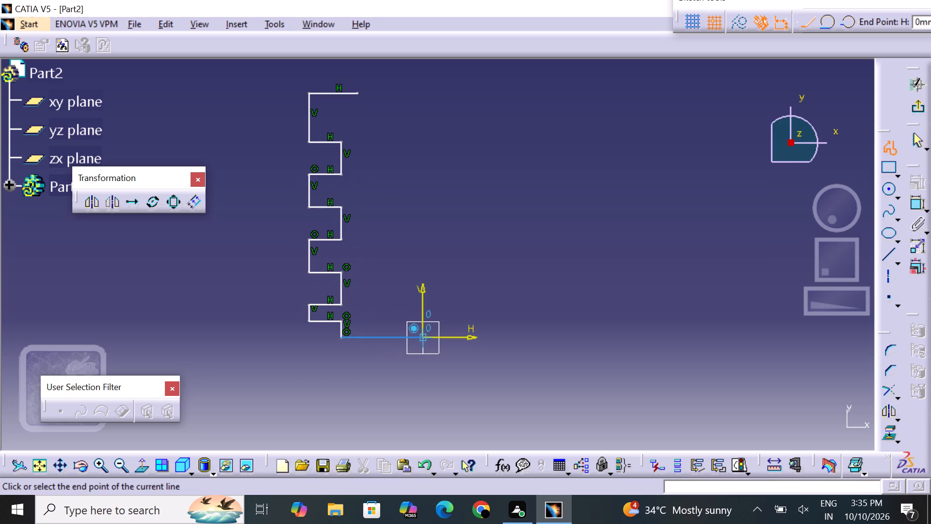
pyautogui.click(421, 339)
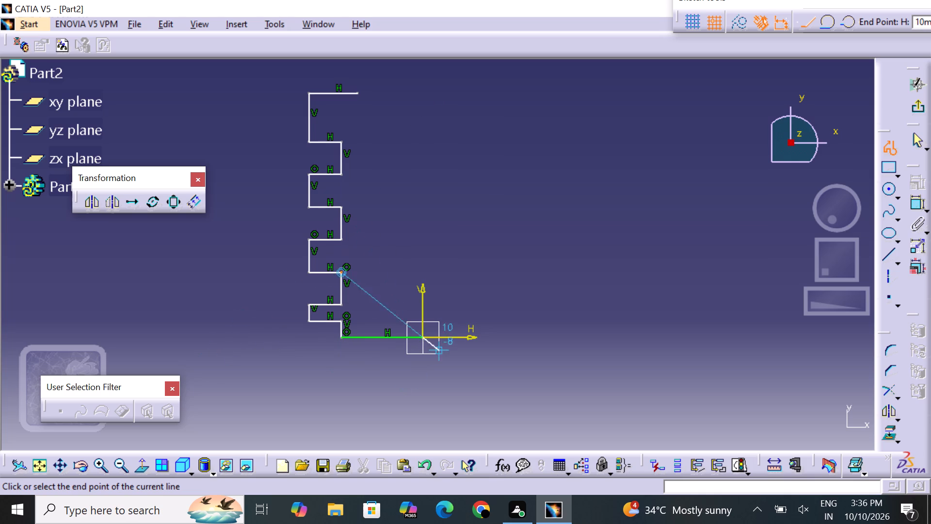
# End the current profile and delete the entire stepped outline from the sketch.
pyautogui.press('Escape')
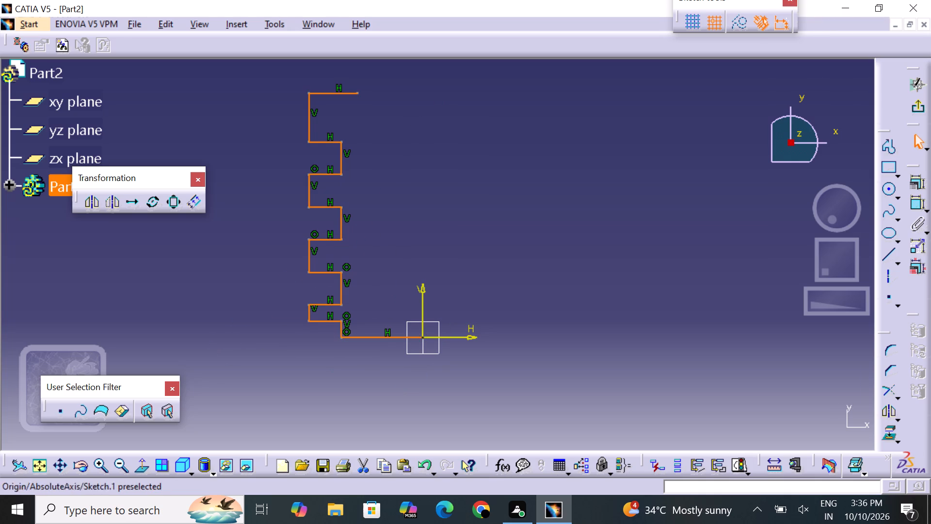
pyautogui.click(401, 339)
pyautogui.press('Delete')
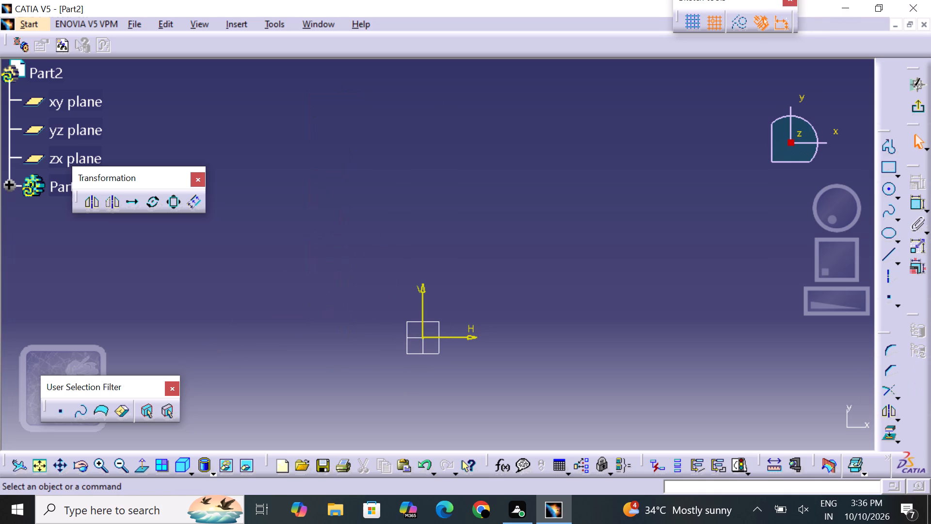
# Start a new profile at about (-60, 150) with a 30 mm top line, 20 mm vertical, and 20 × 20 mm notch ending at (-90, 110).
pyautogui.click(885, 144)
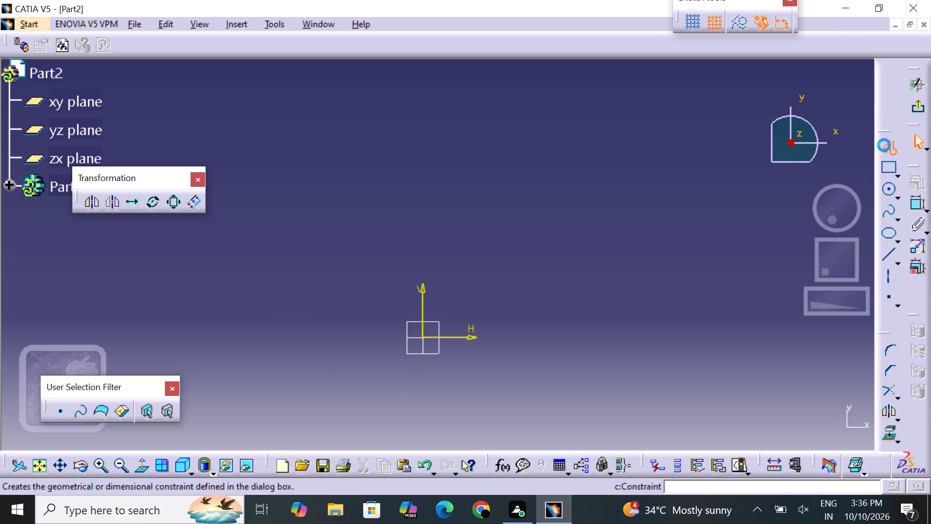
pyautogui.click(329, 93)
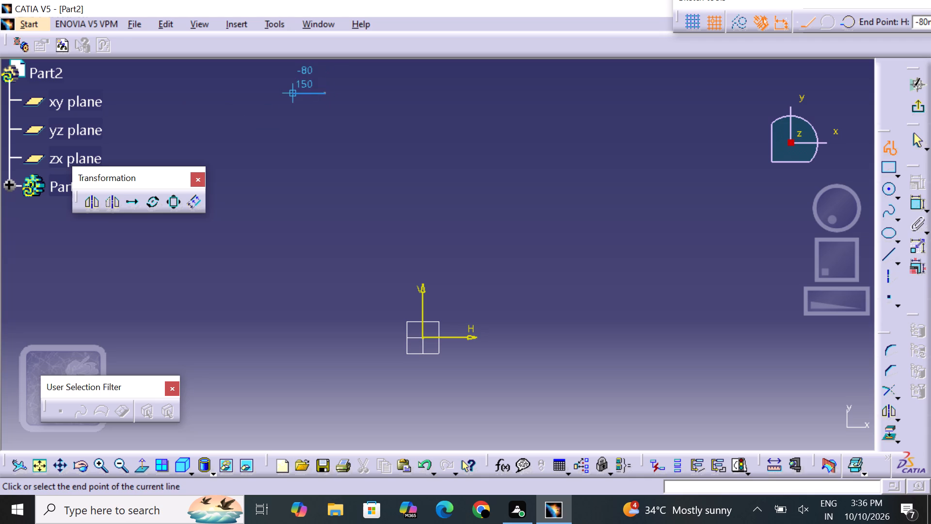
pyautogui.click(282, 94)
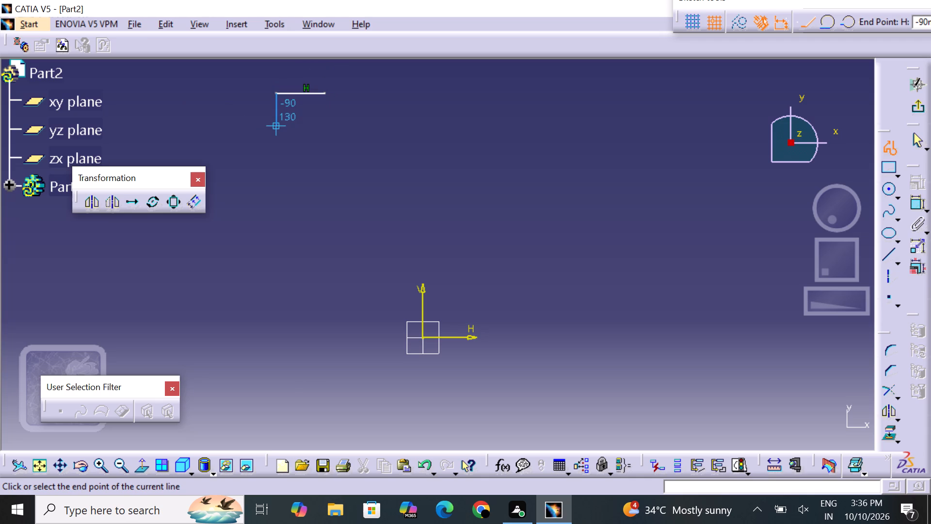
pyautogui.click(273, 123)
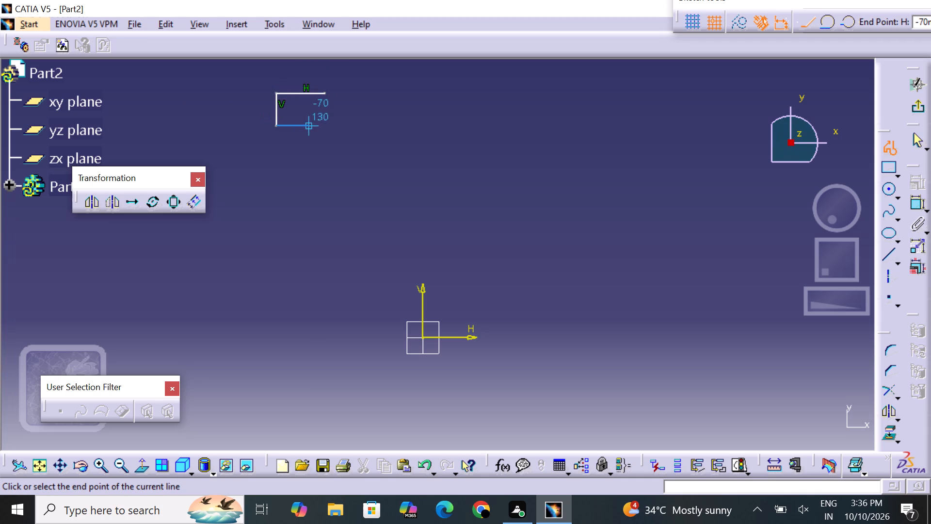
pyautogui.click(304, 122)
pyautogui.click(303, 160)
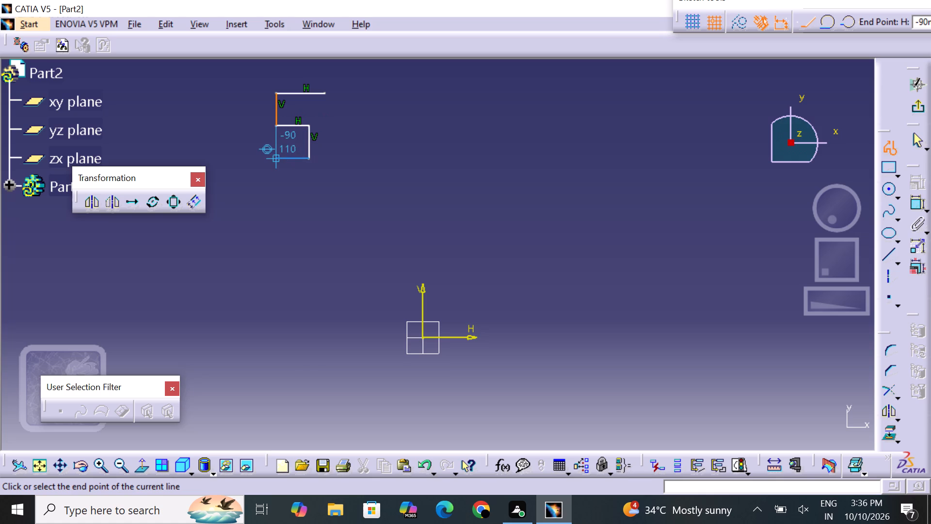
pyautogui.click(273, 151)
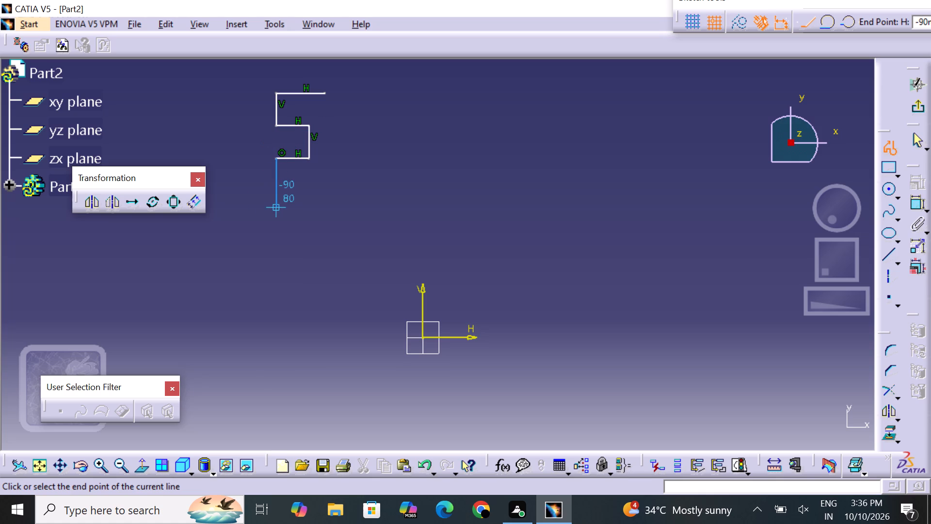
# Continue the profile downward with two more 20 mm verticals, each followed by a 20 × 20 mm notch, ending at about (-90, 30).
pyautogui.click(273, 192)
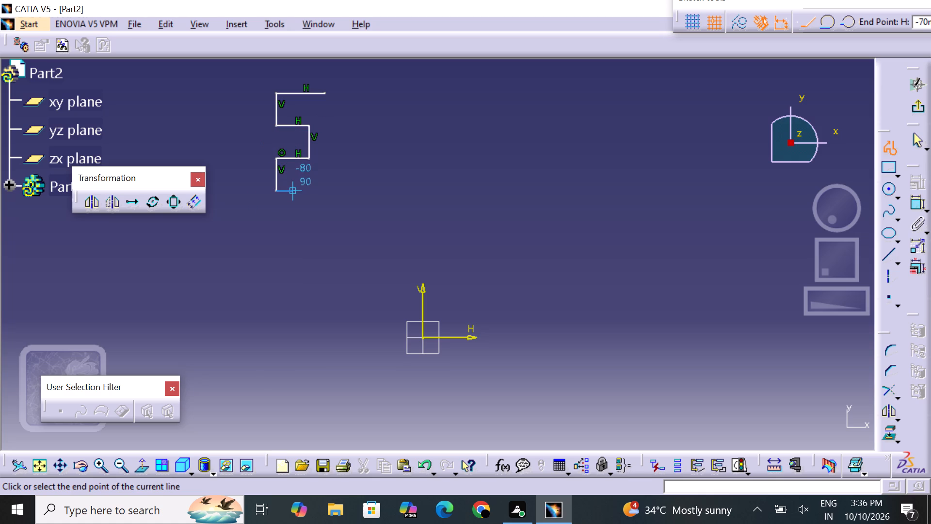
pyautogui.click(309, 194)
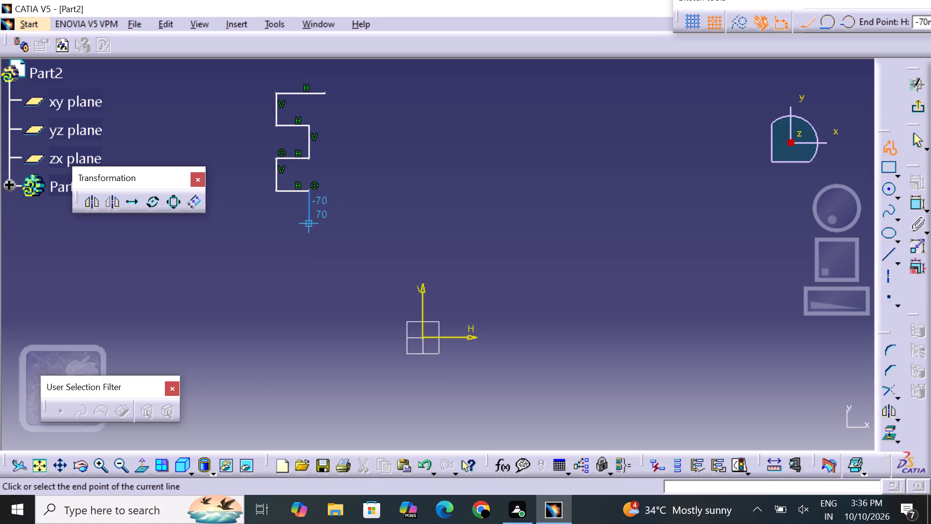
pyautogui.click(309, 220)
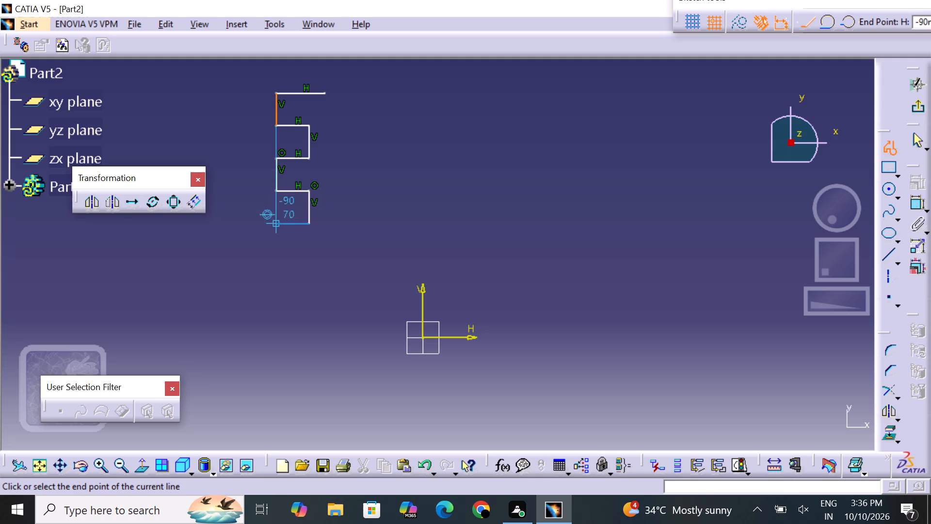
pyautogui.click(276, 222)
pyautogui.click(277, 256)
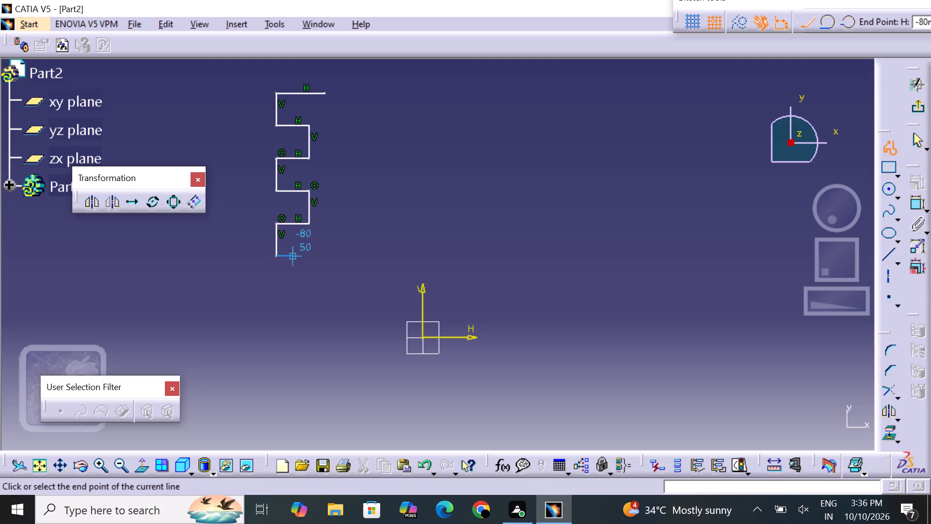
pyautogui.click(311, 259)
pyautogui.click(308, 287)
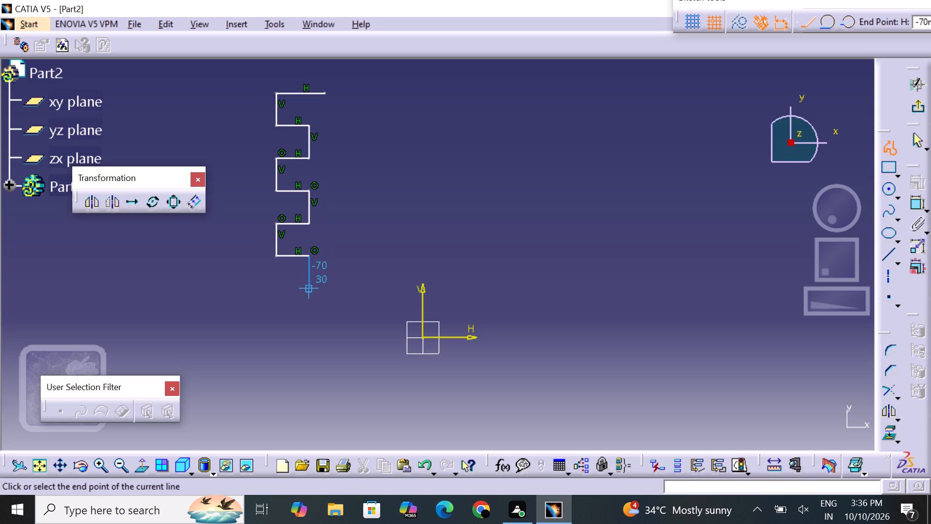
pyautogui.click(273, 288)
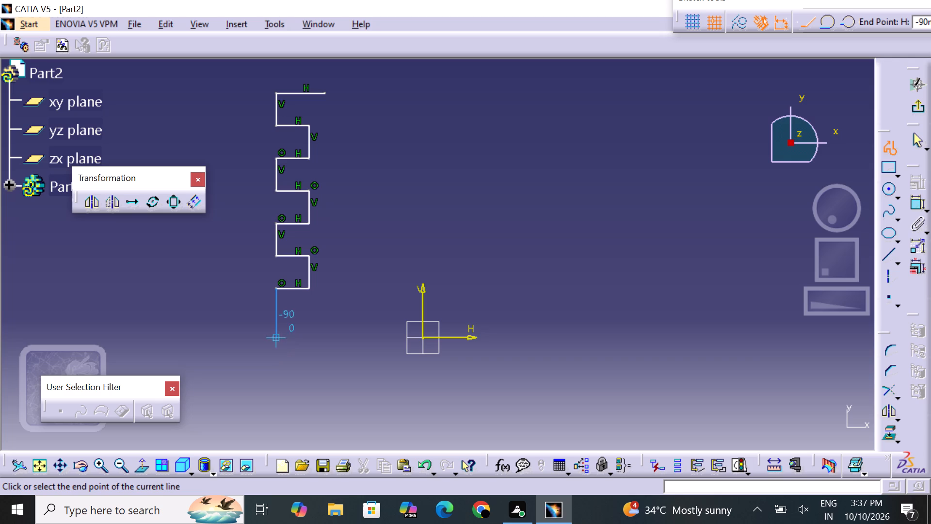
# Finish the open profile 10 mm down, 20 mm inward, 20 mm down, 40 mm along the H axis, and up to about (-30, 140).
pyautogui.click(277, 306)
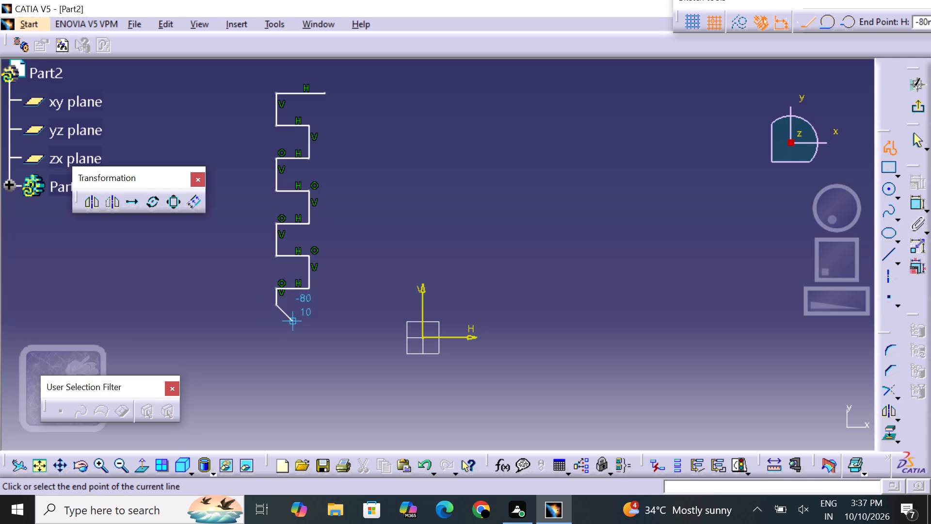
pyautogui.click(307, 306)
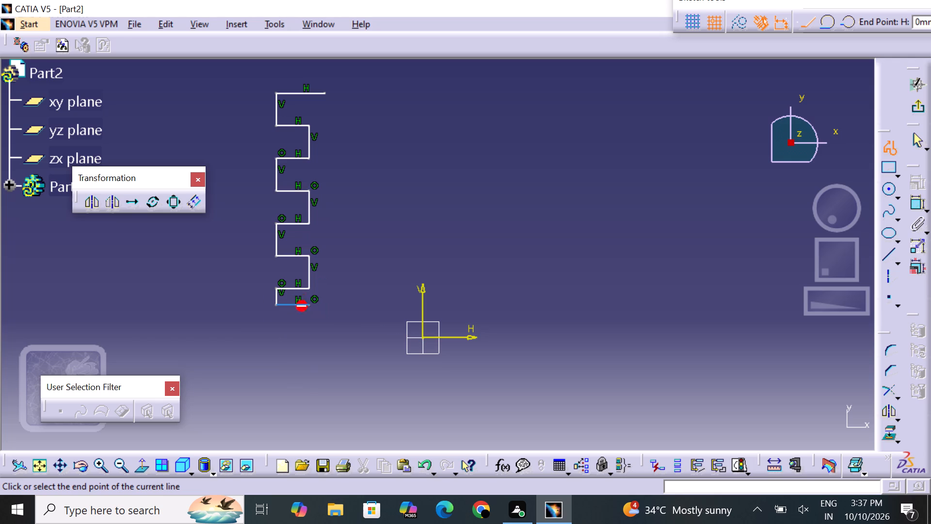
pyautogui.click(308, 340)
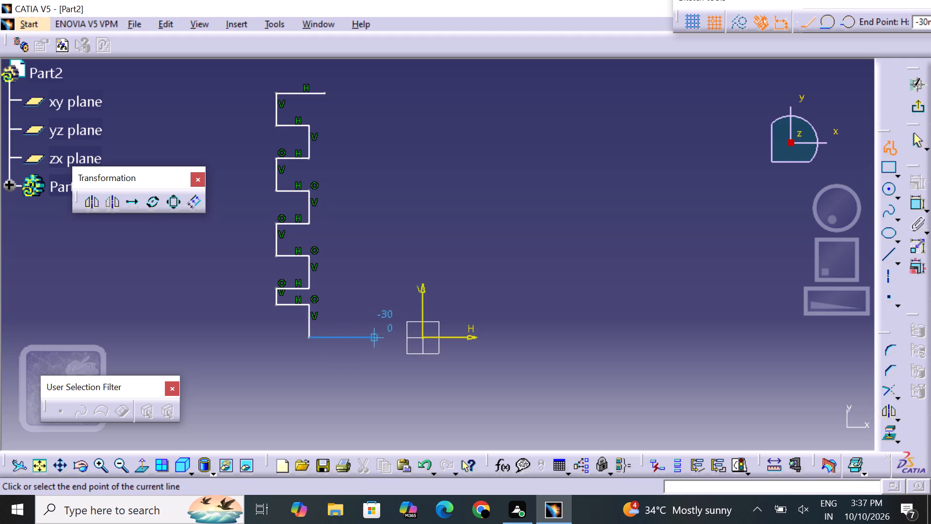
pyautogui.click(368, 334)
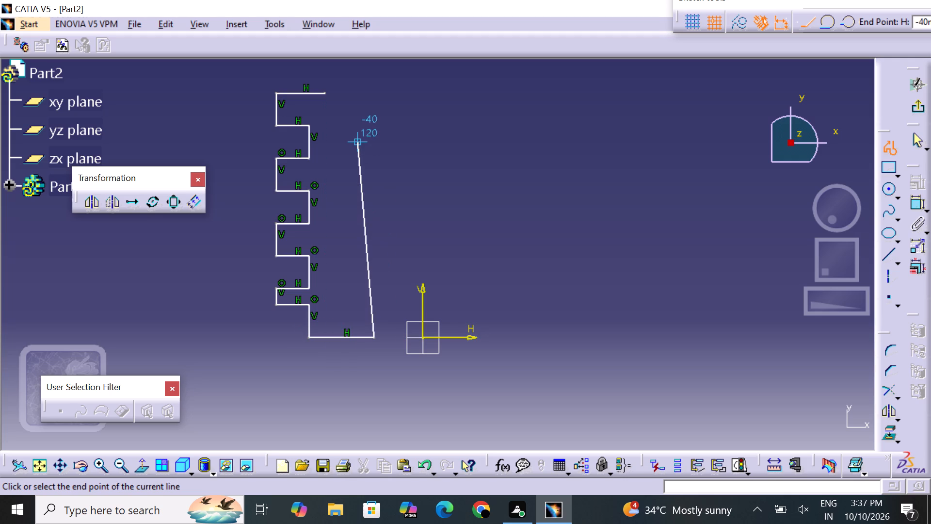
pyautogui.click(374, 113)
pyautogui.press('Escape')
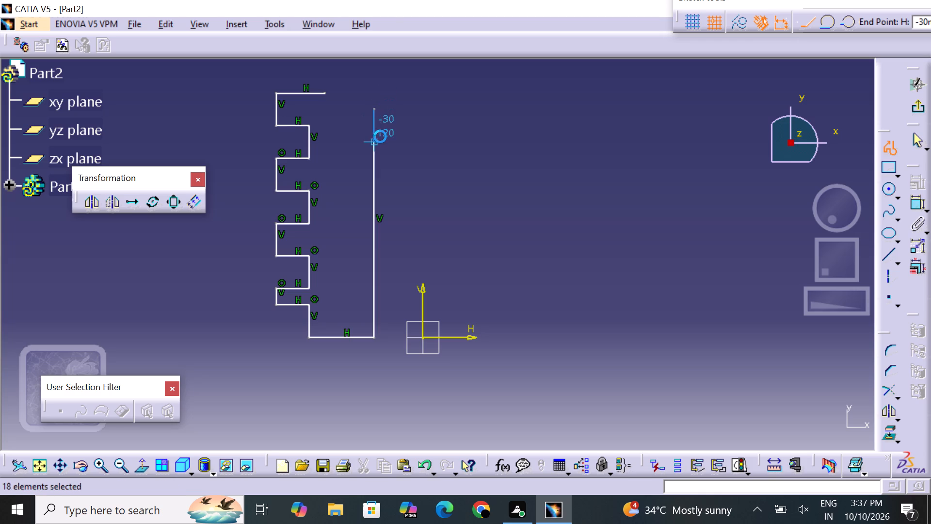
pyautogui.press('Escape')
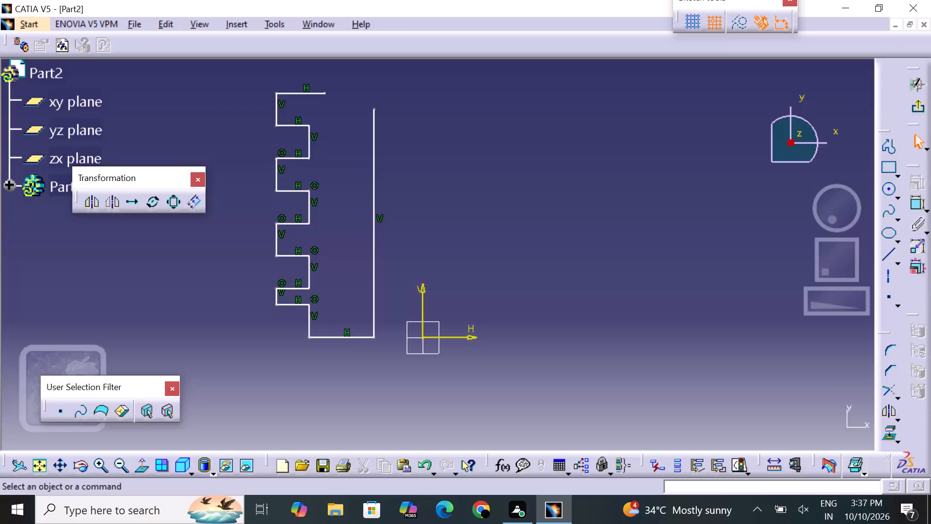
# Dimension the profile's top horizontal line and set its length to 14 mm.
pyautogui.click(918, 202)
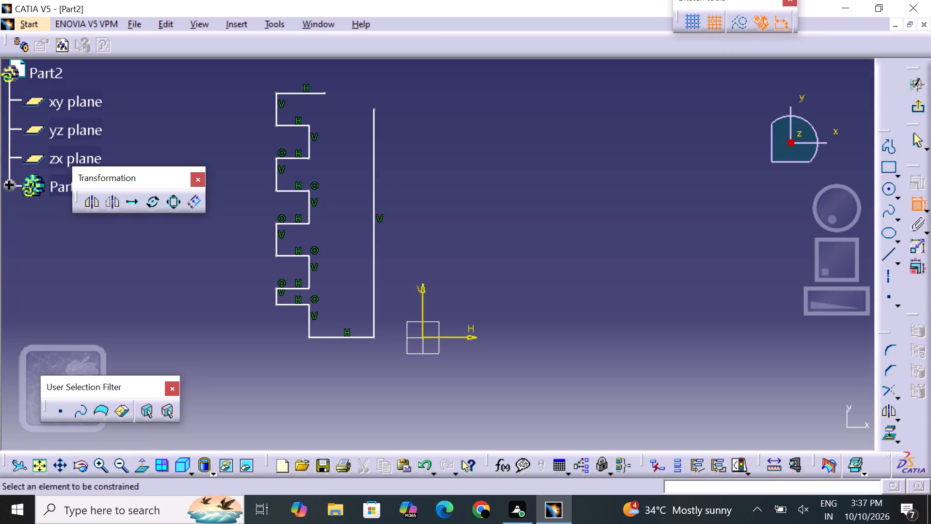
pyautogui.click(299, 91)
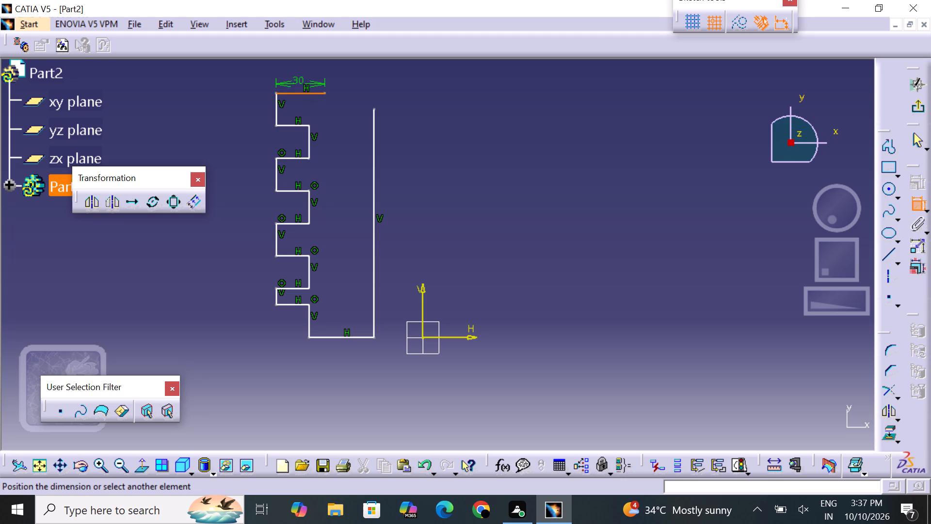
pyautogui.click(299, 83)
pyautogui.doubleClick(299, 79)
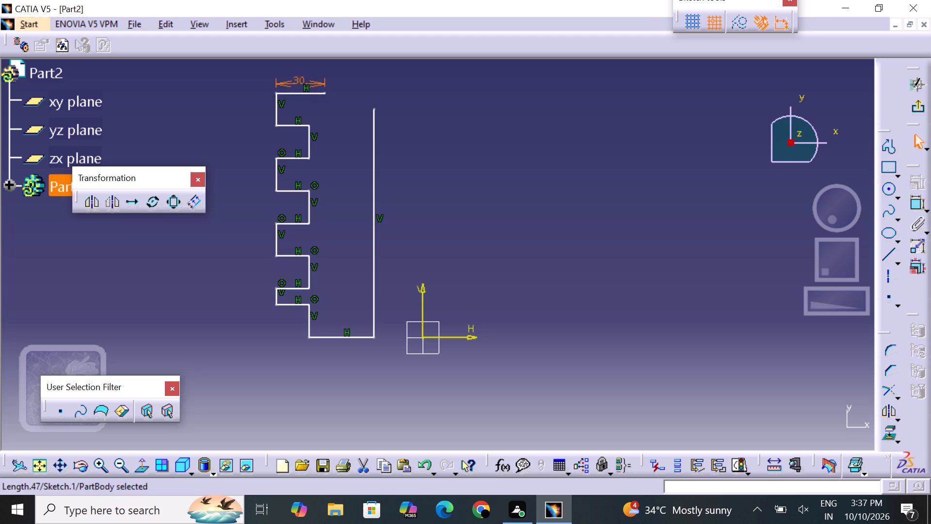
pyautogui.press('BackSpace')
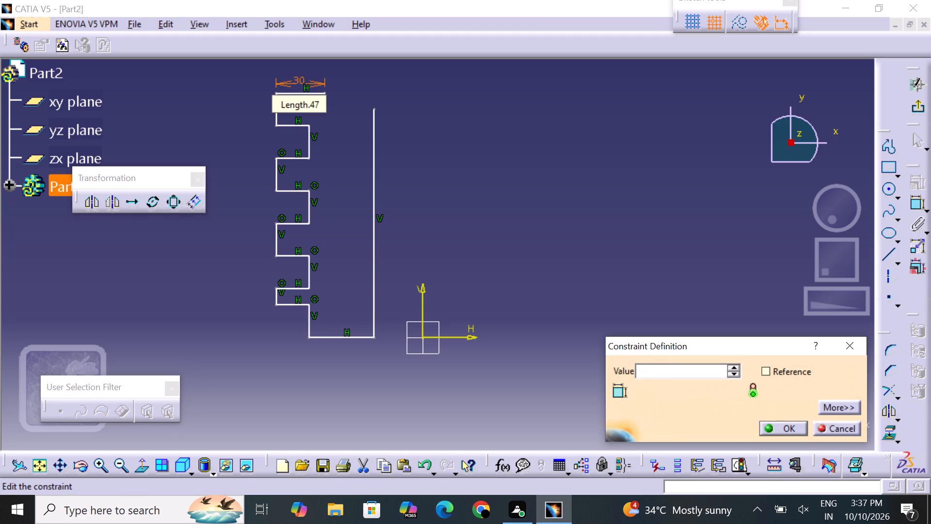
pyautogui.press('1')
pyautogui.press('3')
pyautogui.press('BackSpace')
pyautogui.press('4')
pyautogui.press('Return')
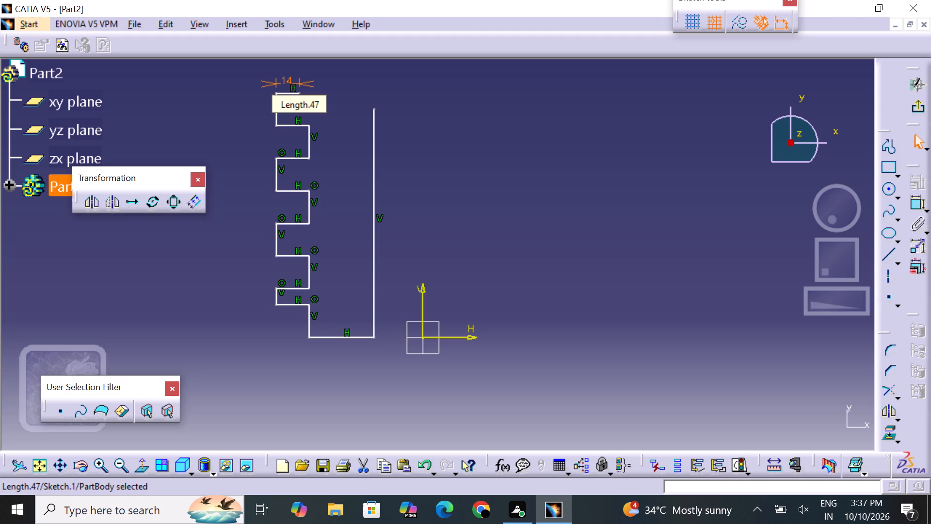
pyautogui.click(476, 106)
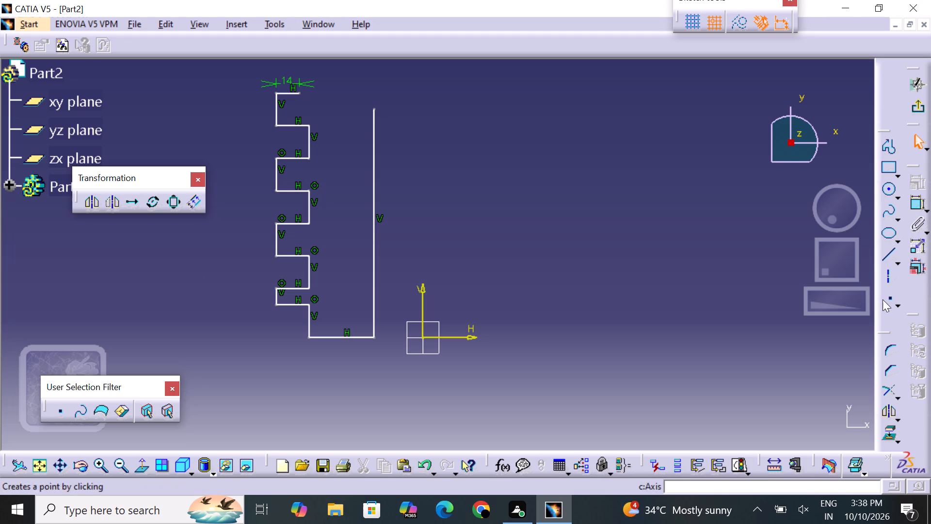
# Dimension the uppermost outer vertical line of the profile and set its length to 17 mm.
pyautogui.click(915, 206)
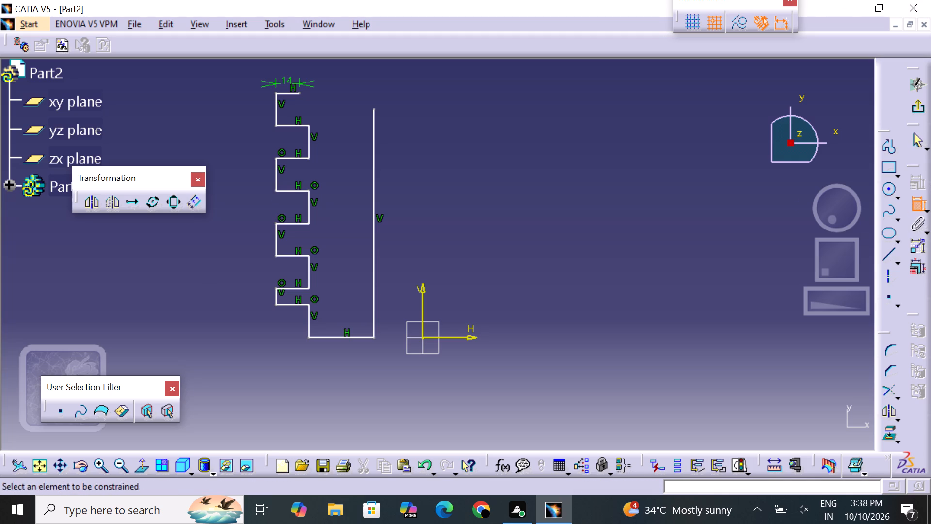
pyautogui.click(274, 113)
pyautogui.click(245, 109)
pyautogui.doubleClick(247, 108)
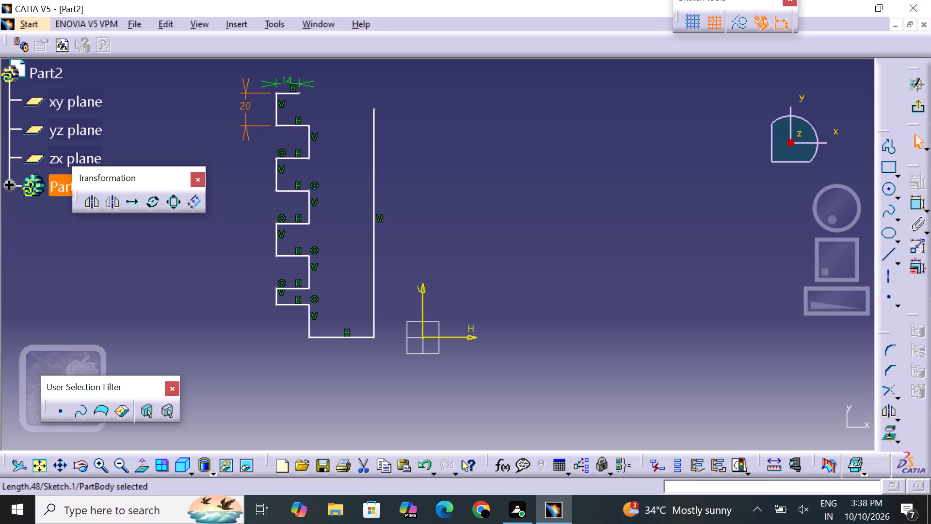
pyautogui.press('BackSpace')
pyautogui.write('17')
pyautogui.press('Return')
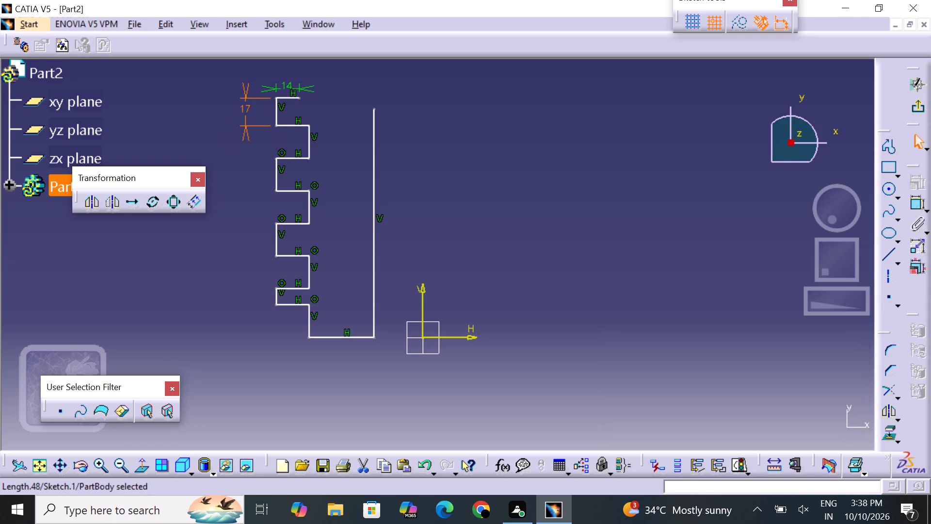
pyautogui.click(514, 150)
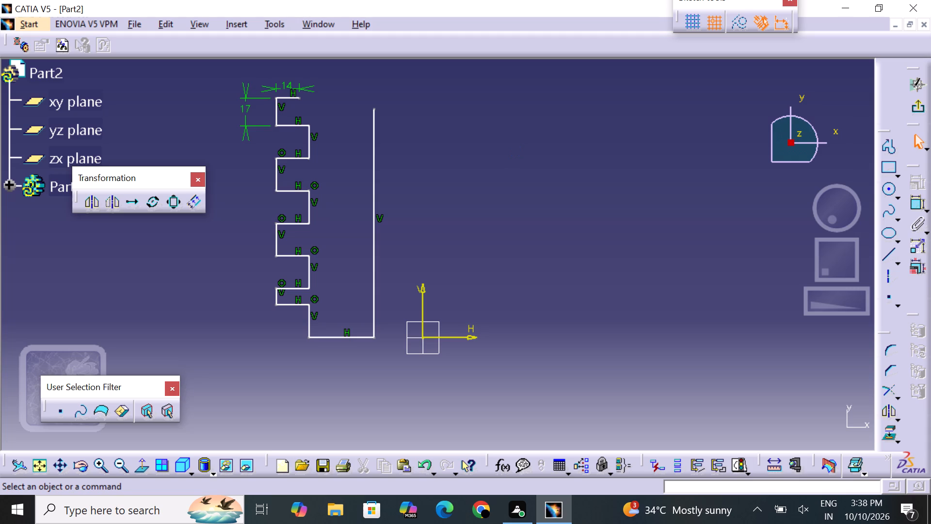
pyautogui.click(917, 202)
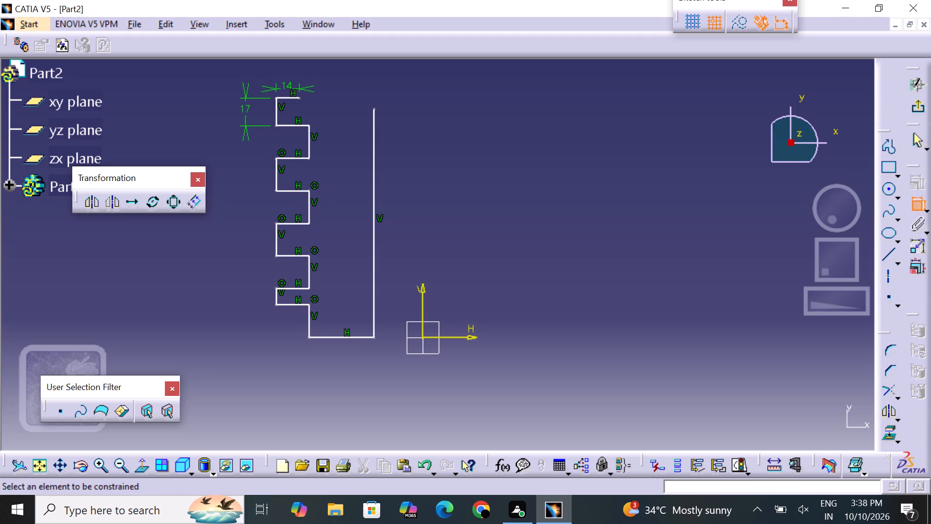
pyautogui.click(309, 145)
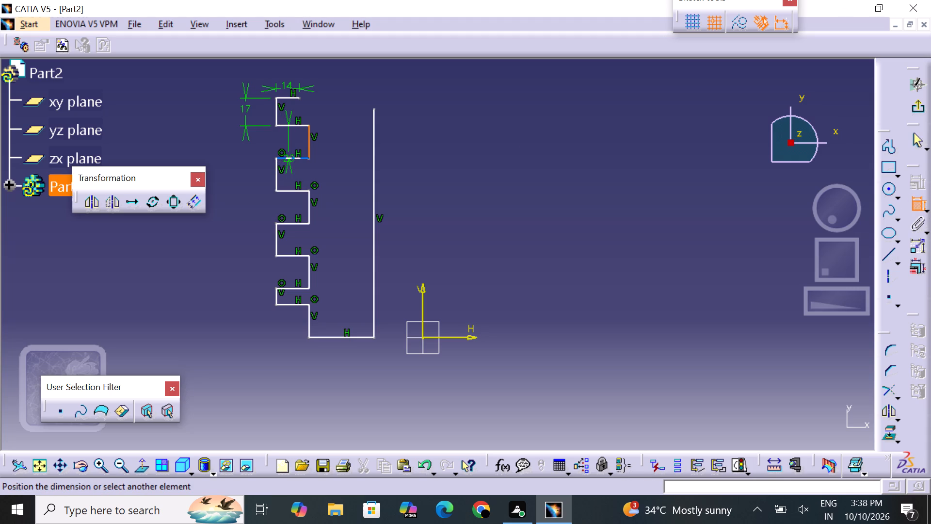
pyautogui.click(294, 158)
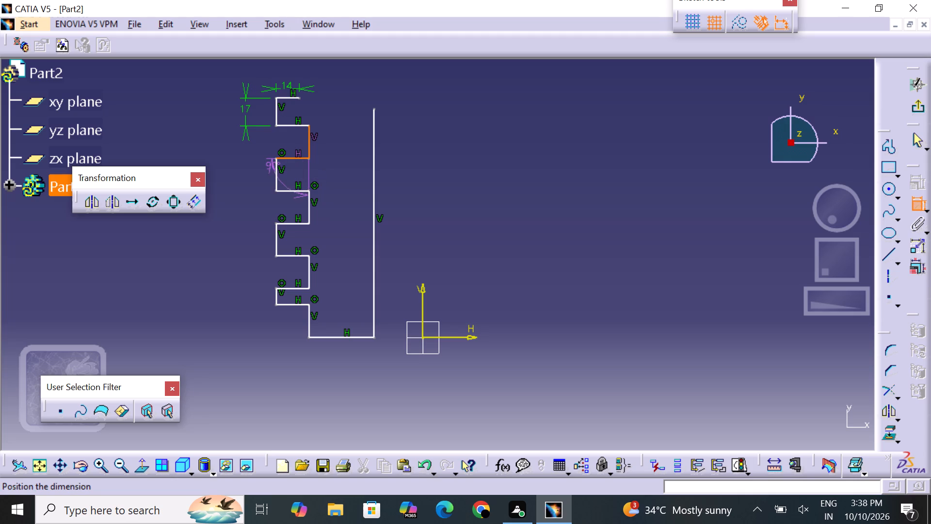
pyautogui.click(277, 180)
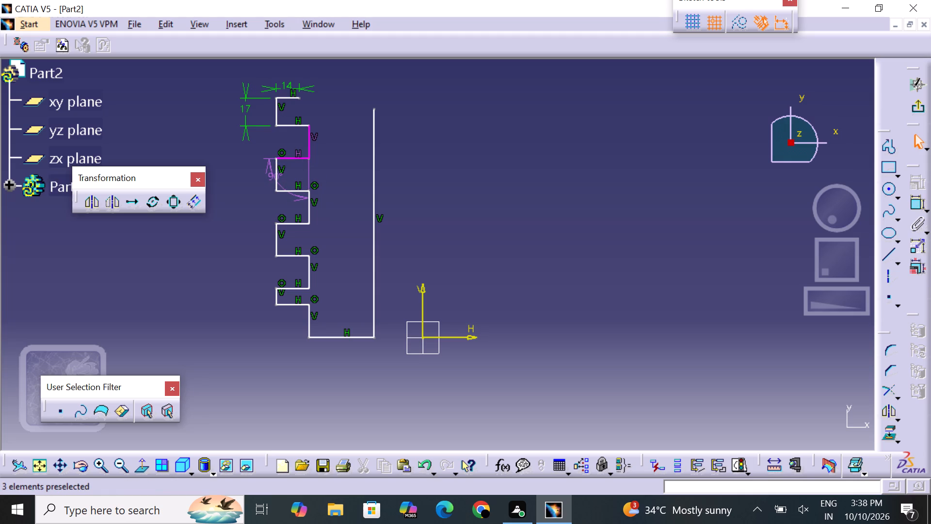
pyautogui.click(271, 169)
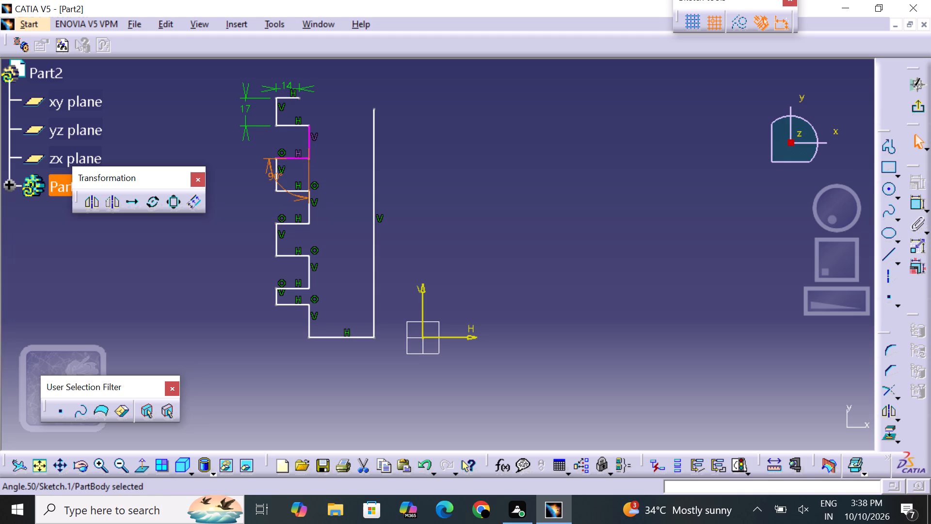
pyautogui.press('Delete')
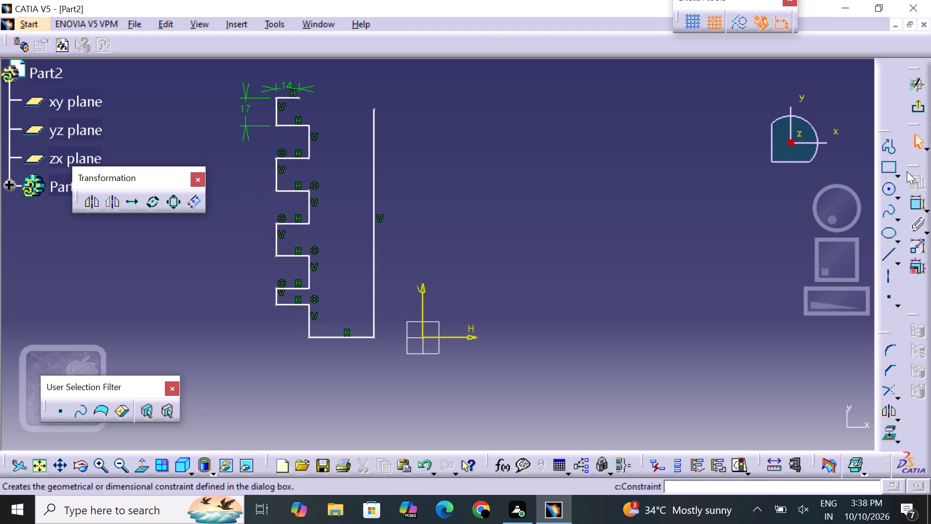
# Dimension the horizontal offset between the first notch's inner vertical and the outer vertical below it, and set it to 4 mm.
pyautogui.click(913, 208)
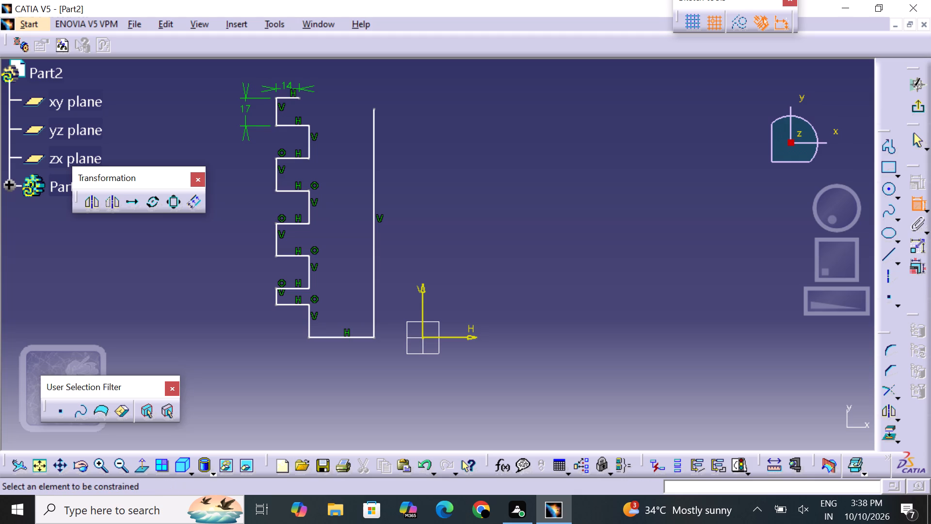
pyautogui.click(309, 142)
pyautogui.click(278, 177)
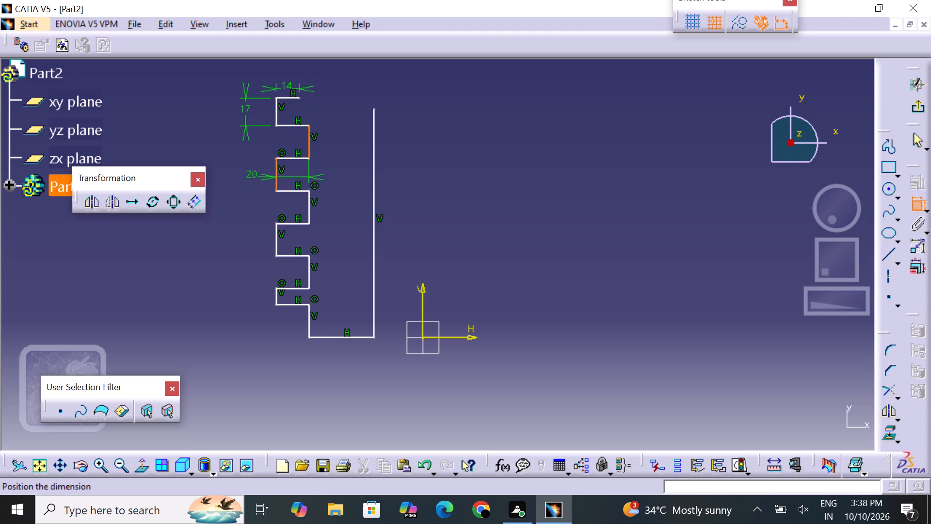
pyautogui.click(256, 178)
pyautogui.click(262, 176)
pyautogui.click(262, 176)
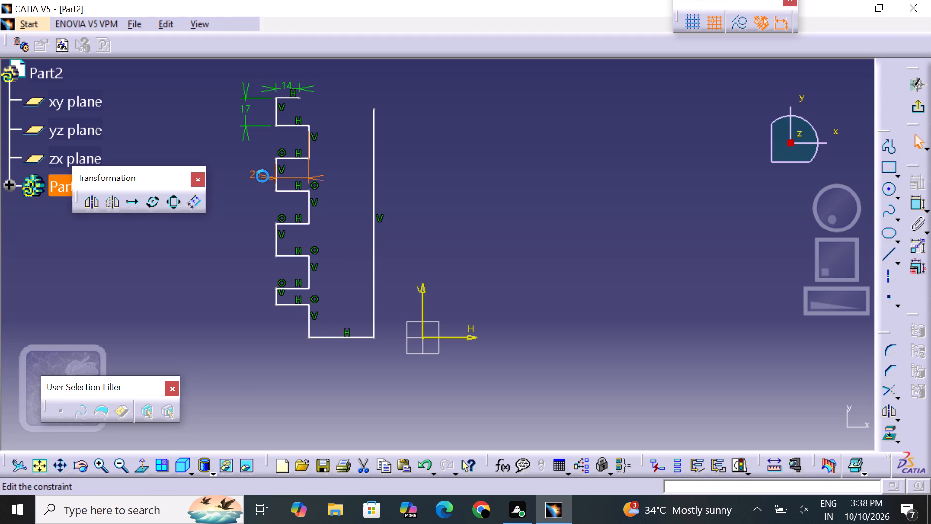
pyautogui.press('BackSpace')
pyautogui.press('4')
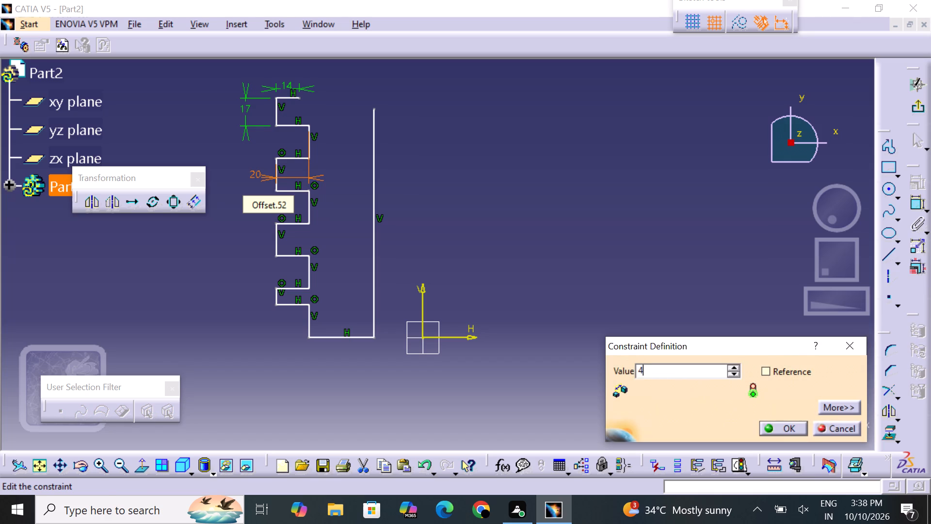
pyautogui.press('Return')
pyautogui.click(433, 193)
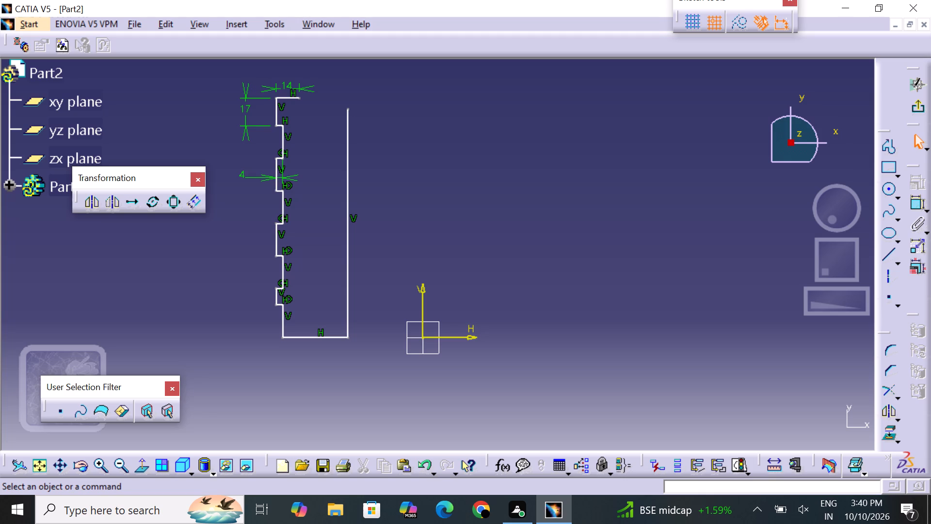
# Dimension the first notch's height between its two short horizontal lines and set it to 3 mm.
pyautogui.click(916, 201)
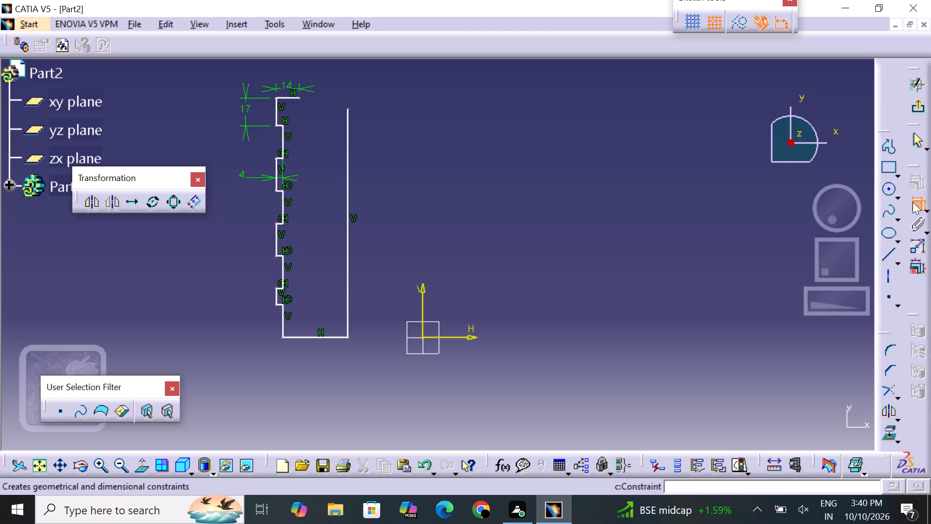
pyautogui.click(280, 126)
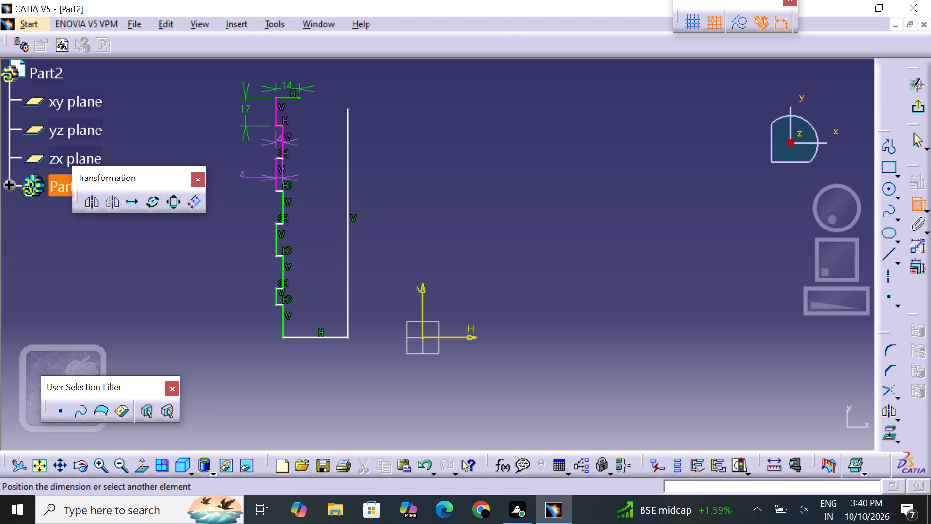
pyautogui.click(282, 157)
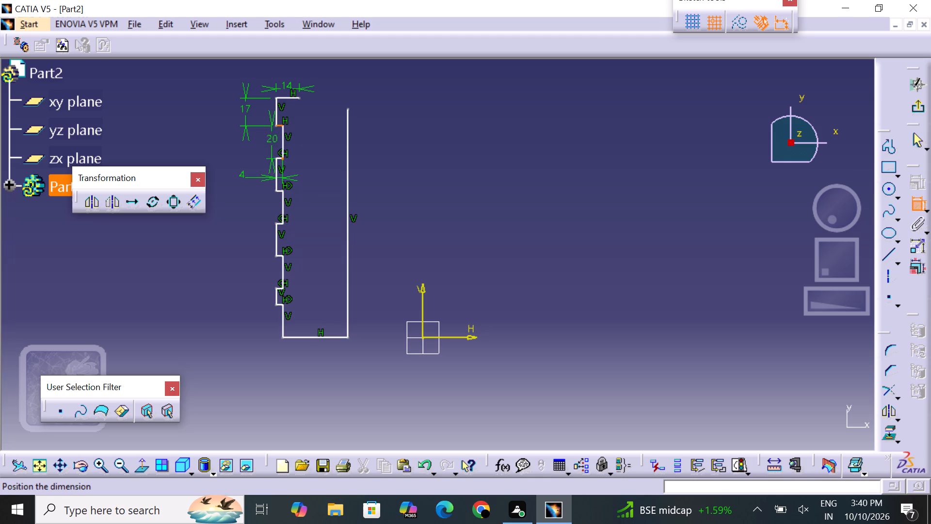
pyautogui.click(265, 145)
pyautogui.doubleClick(265, 142)
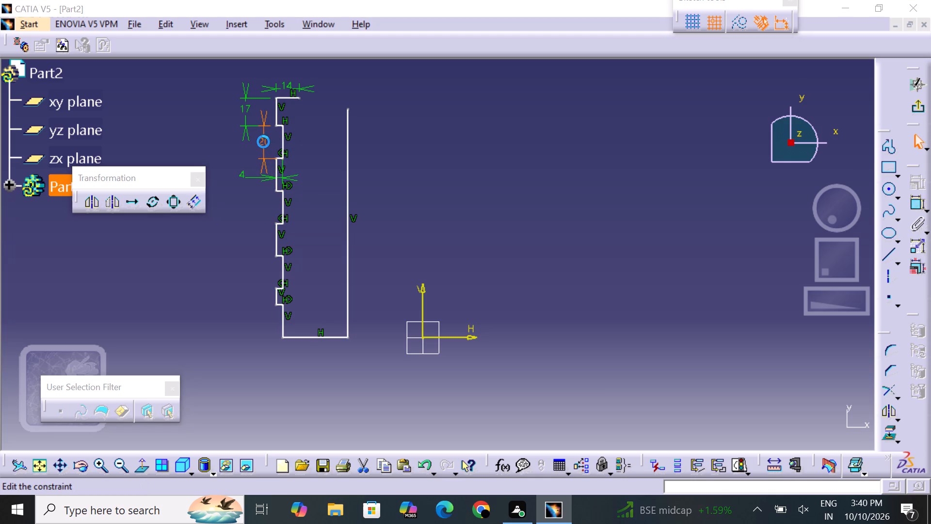
pyautogui.press('BackSpace')
pyautogui.press('3')
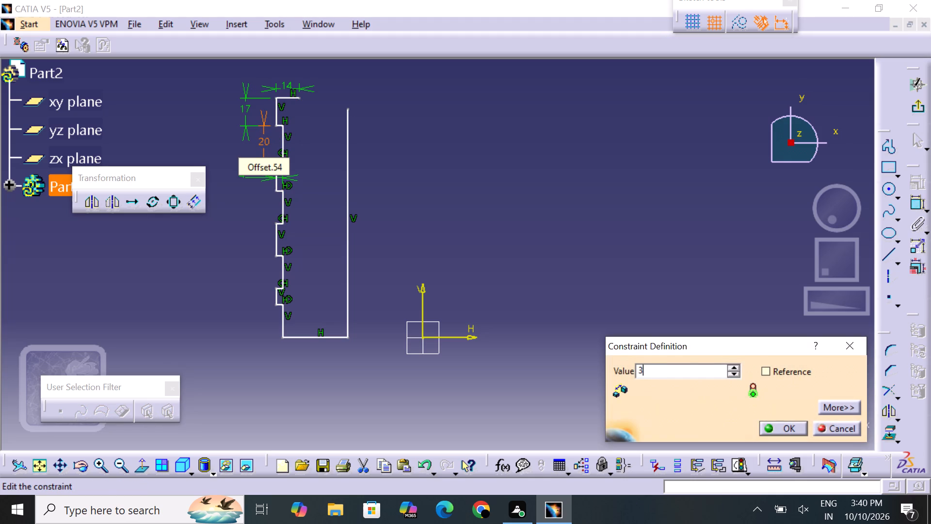
pyautogui.press('Return')
pyautogui.click(414, 187)
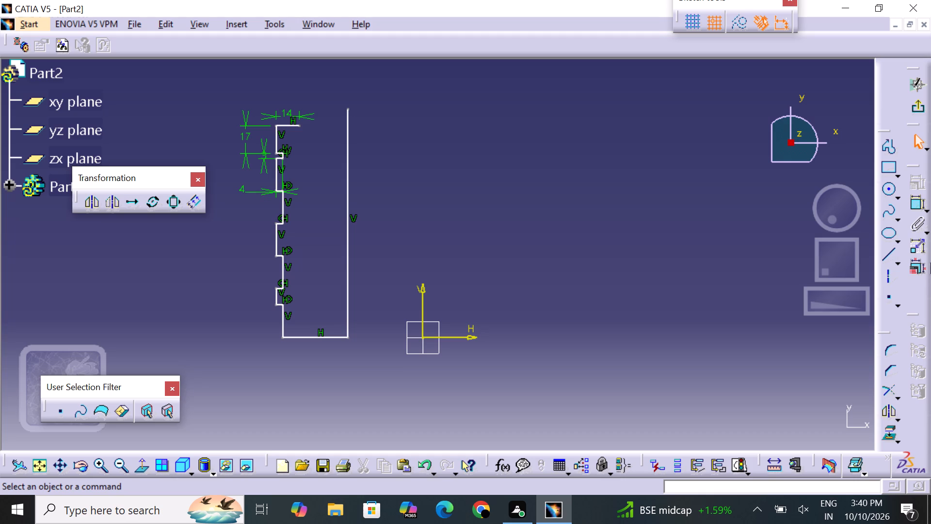
# Dimension the length of the outer vertical line directly below the first notch.
pyautogui.click(909, 203)
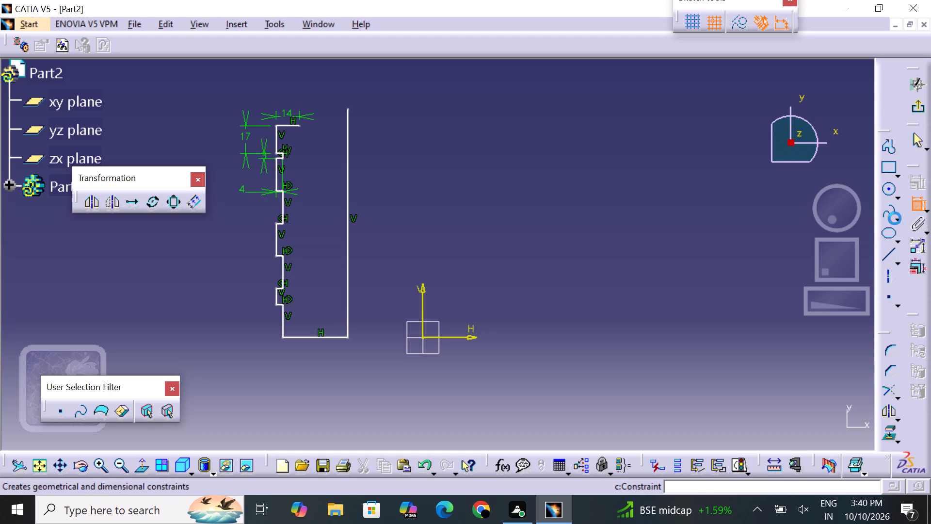
pyautogui.click(273, 173)
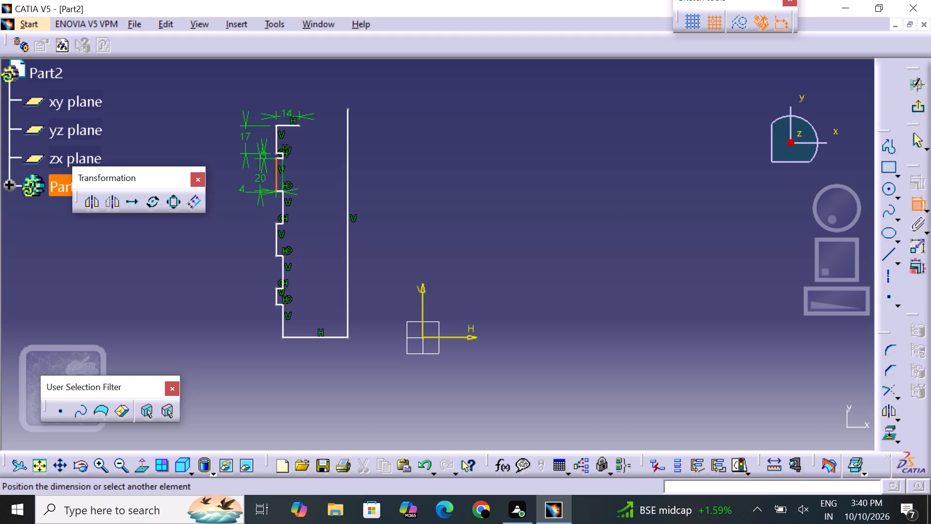
pyautogui.click(262, 178)
# Set the first notch's height dimension to 4 mm.
pyautogui.doubleClick(262, 176)
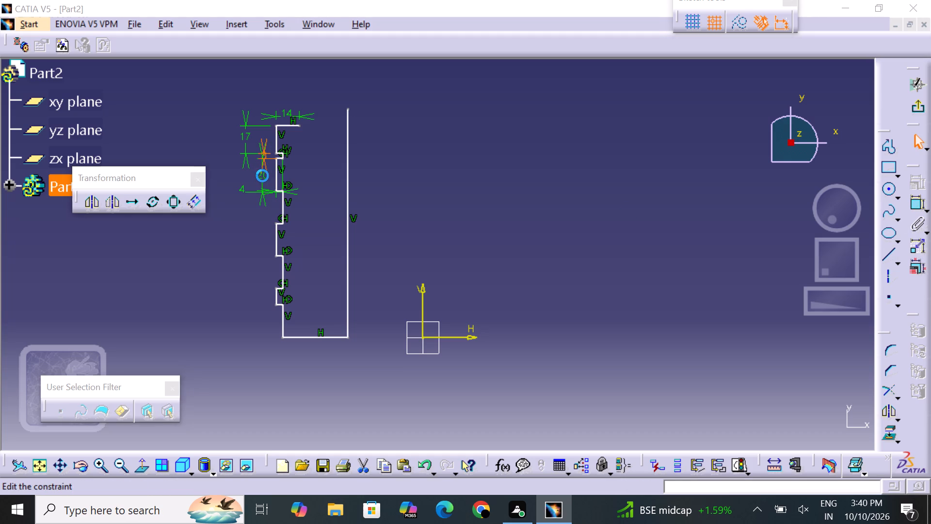
pyautogui.press('BackSpace')
pyautogui.press('4')
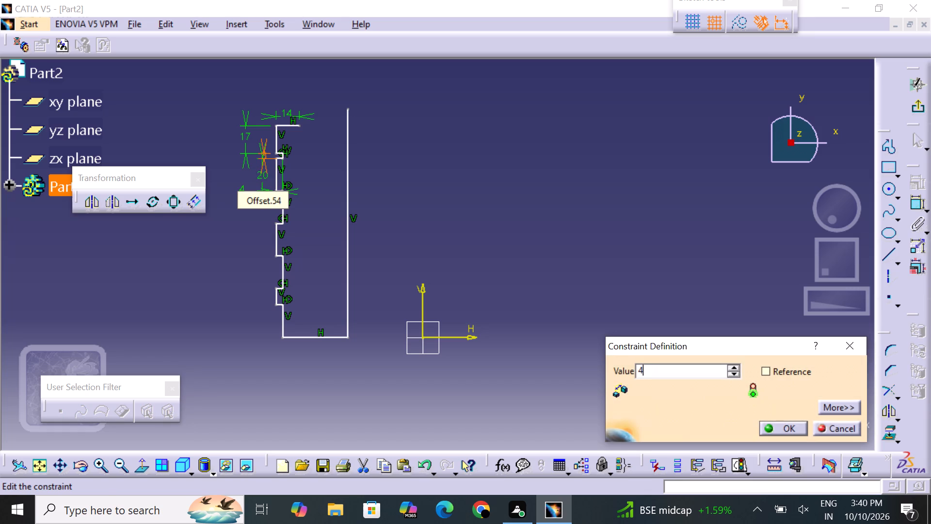
pyautogui.press('Return')
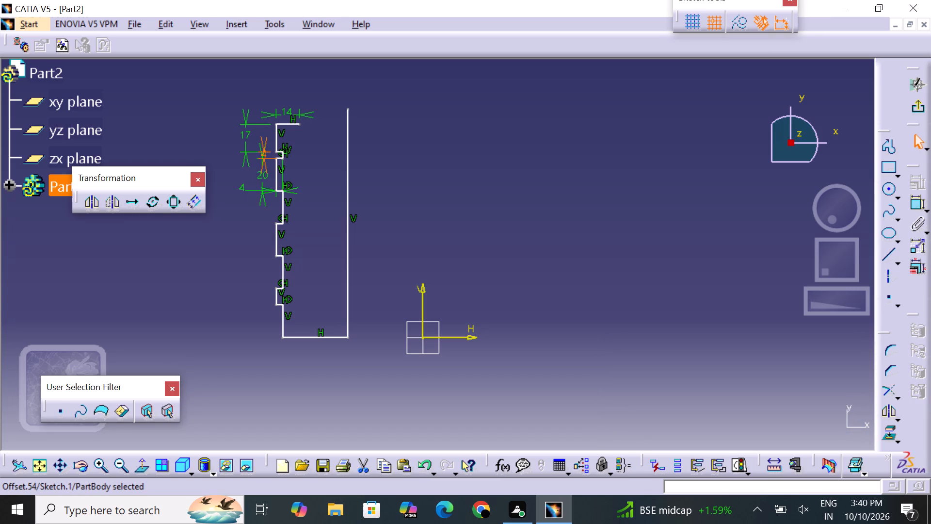
# Set the length of the outer vertical line directly below the first notch to 4 mm.
pyautogui.doubleClick(262, 176)
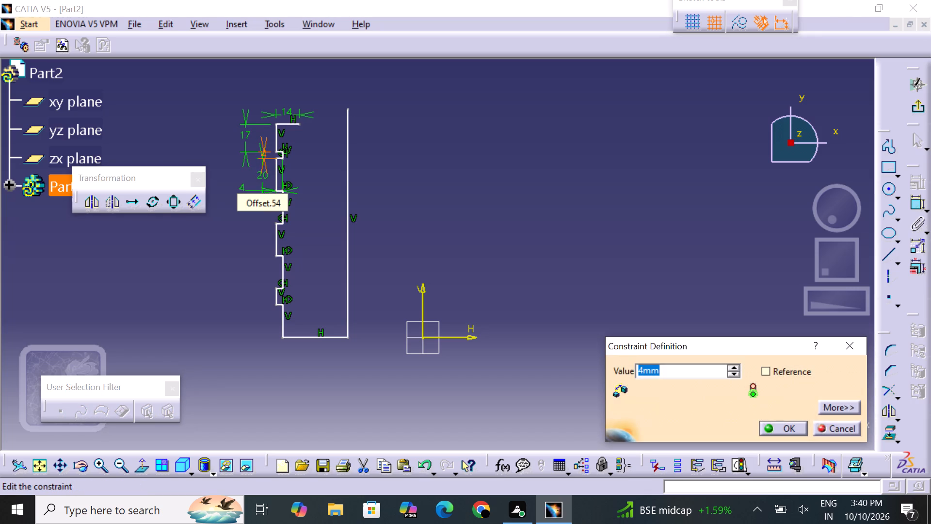
pyautogui.click(253, 217)
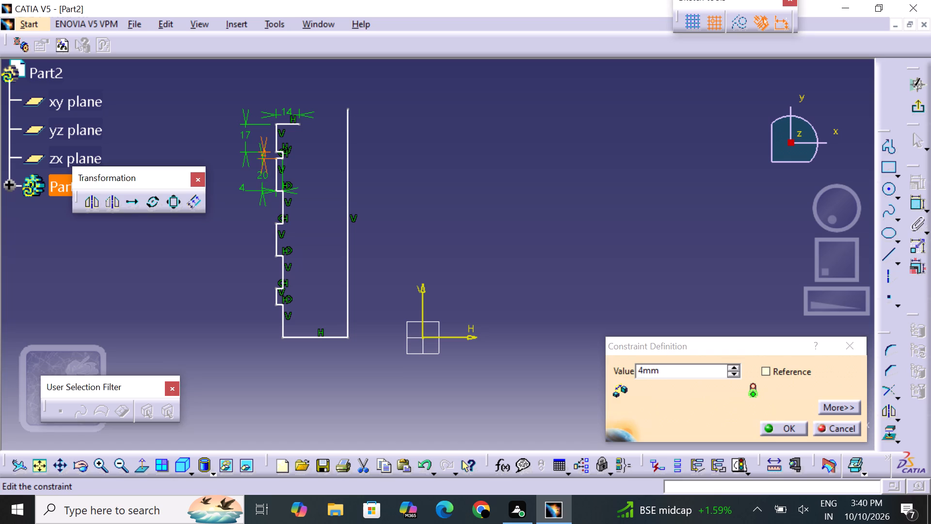
pyautogui.click(329, 164)
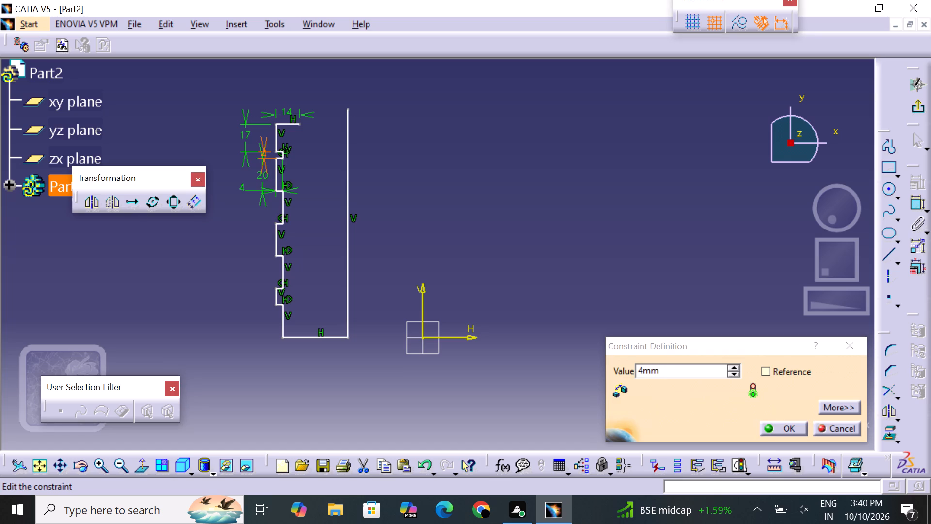
pyautogui.click(262, 177)
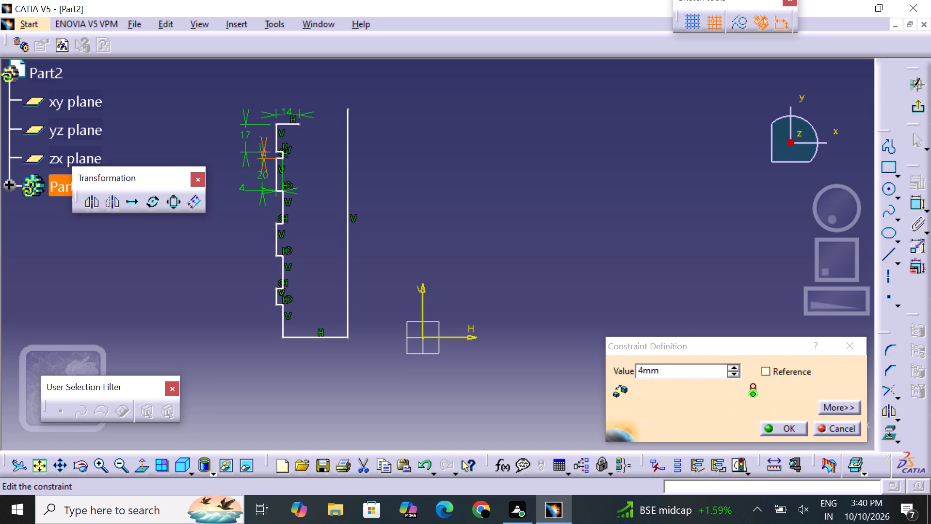
pyautogui.doubleClick(262, 177)
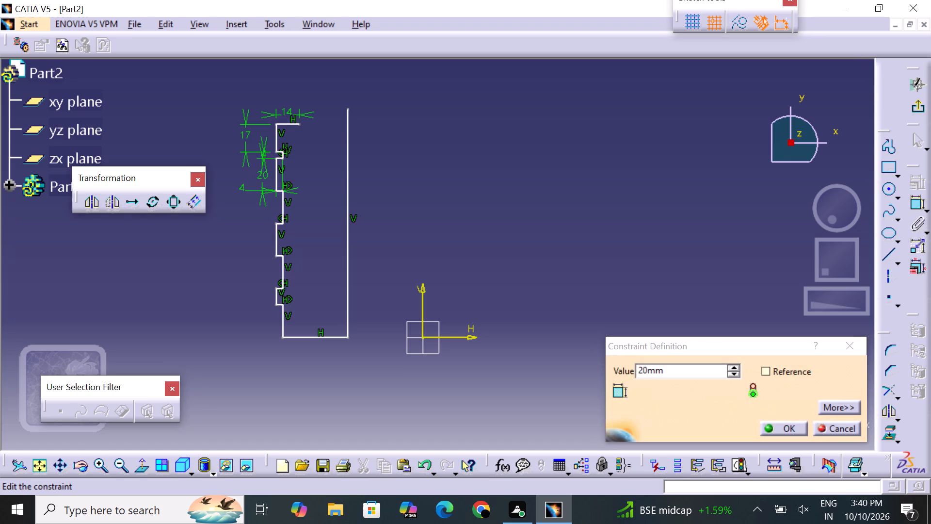
pyautogui.press('BackSpace')
pyautogui.click(674, 365)
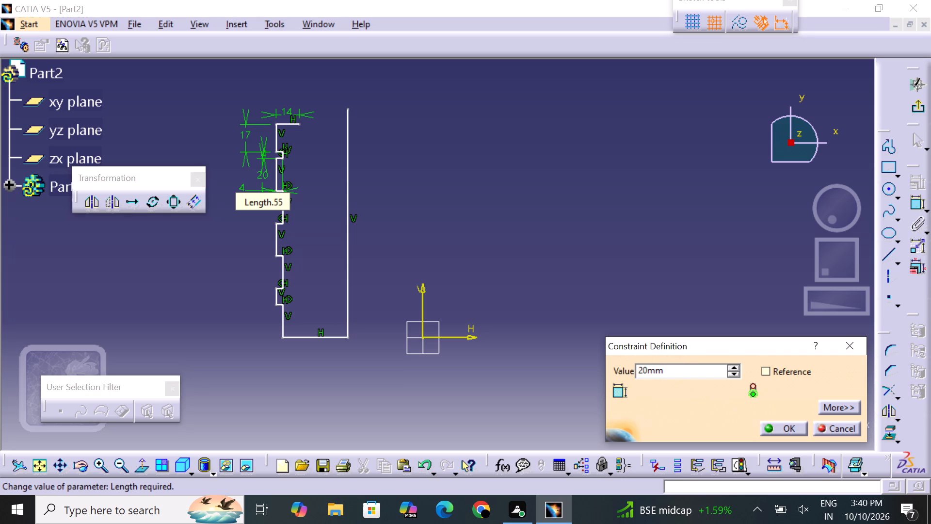
pyautogui.press('BackSpace')
pyautogui.press('BackSpace')
pyautogui.press('BackSpace')
pyautogui.press('BackSpace')
pyautogui.press('BackSpace')
pyautogui.press('BackSpace')
pyautogui.press('BackSpace')
pyautogui.press('BackSpace')
pyautogui.press('BackSpace')
pyautogui.press('BackSpace')
pyautogui.press('BackSpace')
pyautogui.press('4')
pyautogui.press('Return')
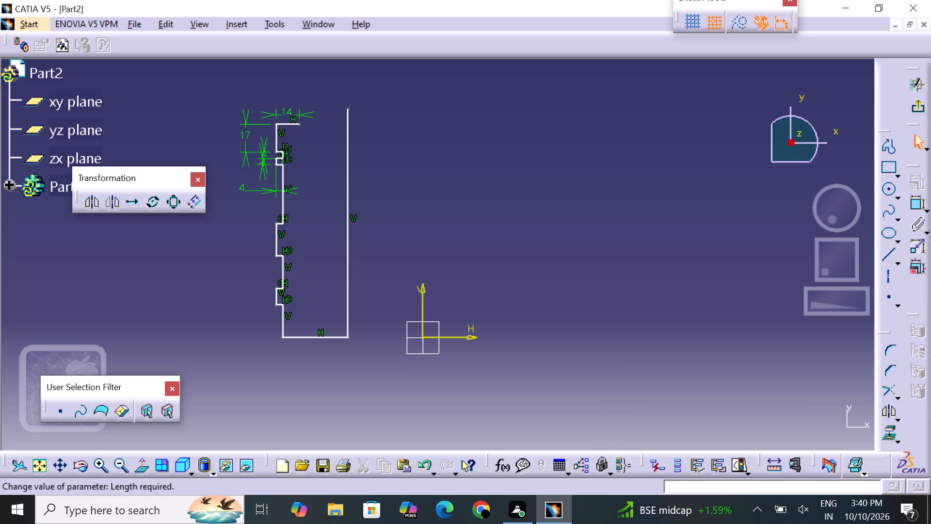
pyautogui.click(693, 306)
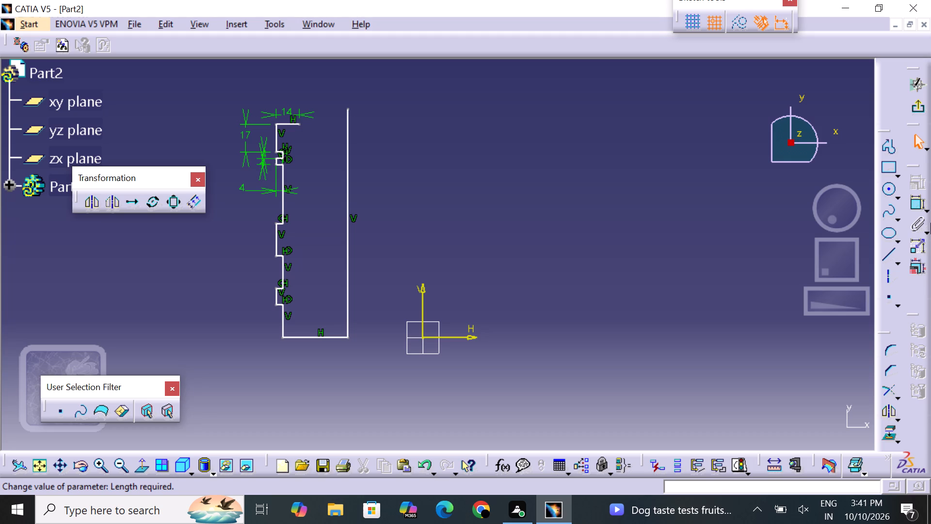
# Dimension the recessed vertical line of the second notch and set its length to 3 mm.
pyautogui.click(913, 207)
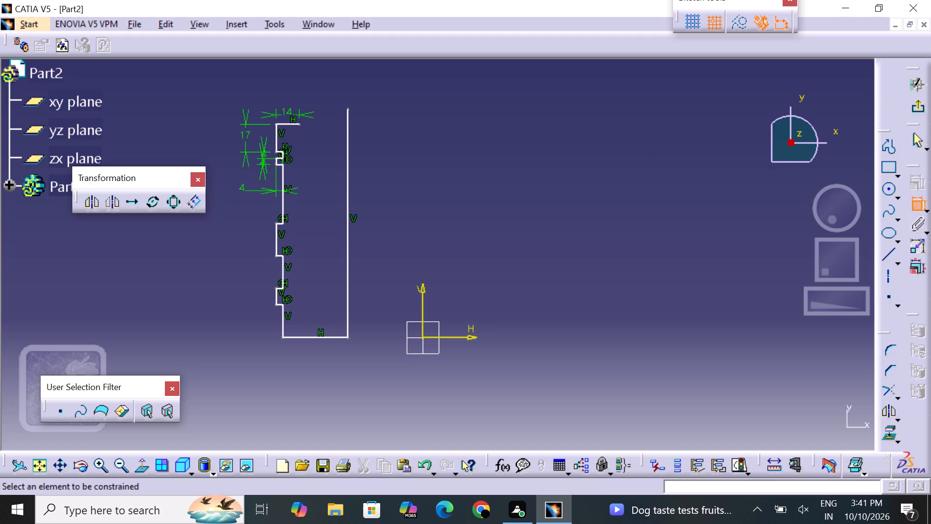
pyautogui.click(285, 179)
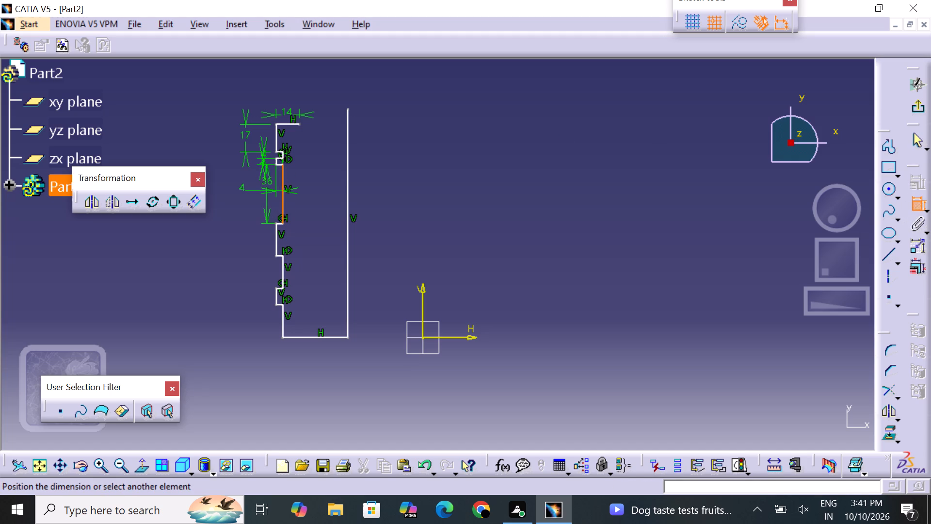
pyautogui.click(250, 179)
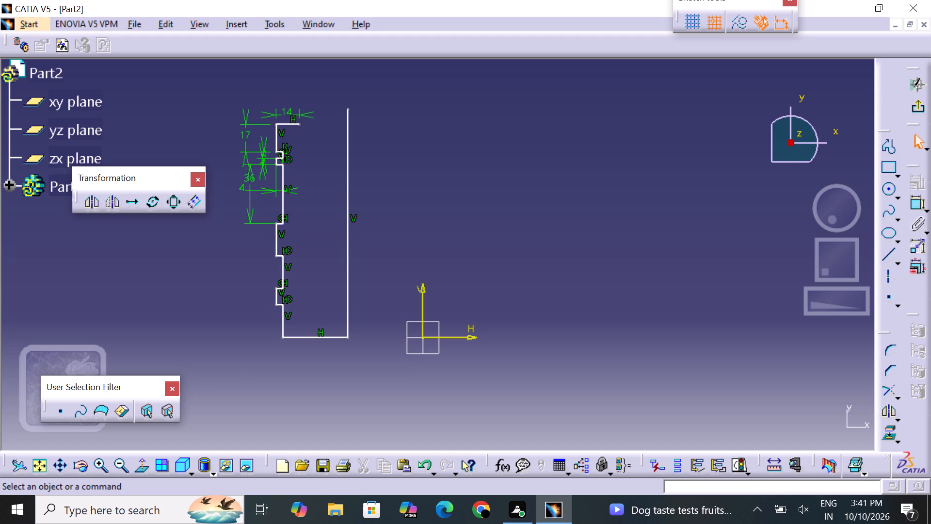
pyautogui.doubleClick(252, 176)
pyautogui.press('BackSpace')
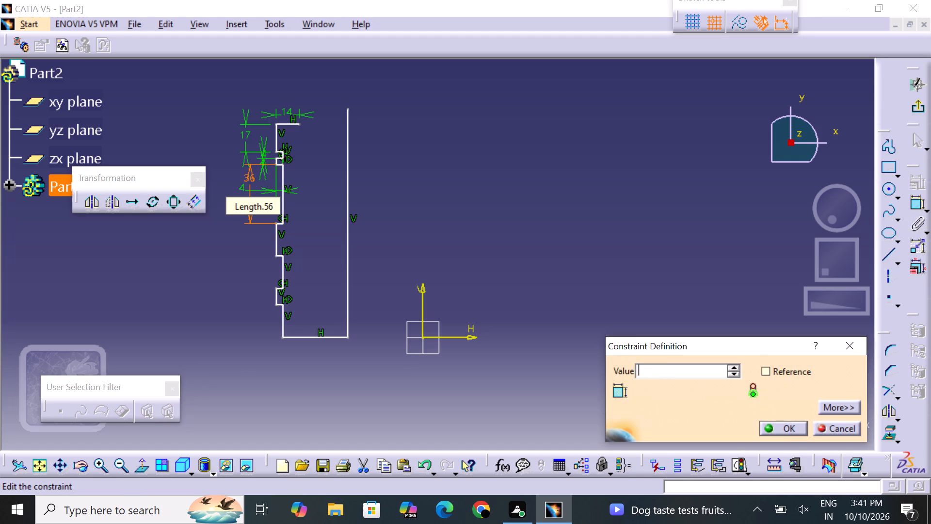
pyautogui.press('3')
pyautogui.press('Return')
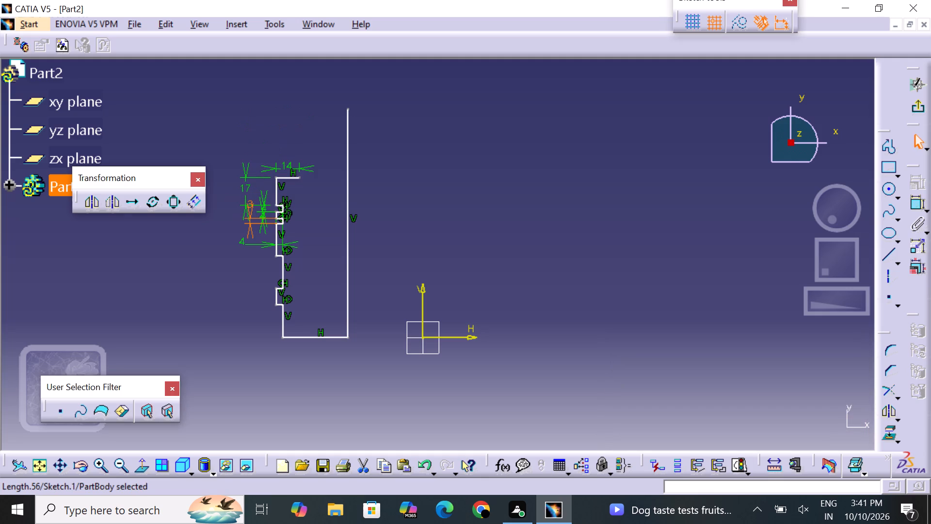
pyautogui.click(690, 208)
# Dimension the outer vertical line directly below the second notch and set its length to 4 mm.
pyautogui.moveTo(920, 188); pyautogui.dragTo(912, 196)
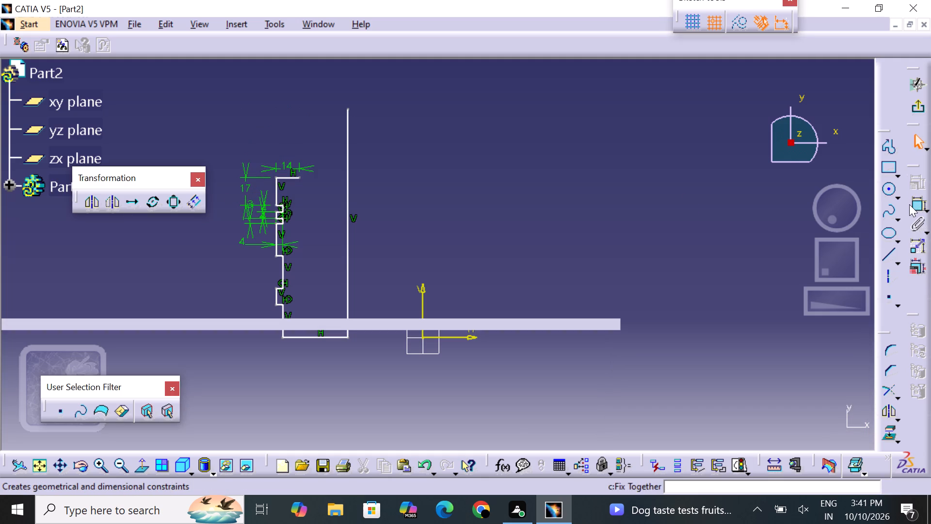
pyautogui.click(916, 218)
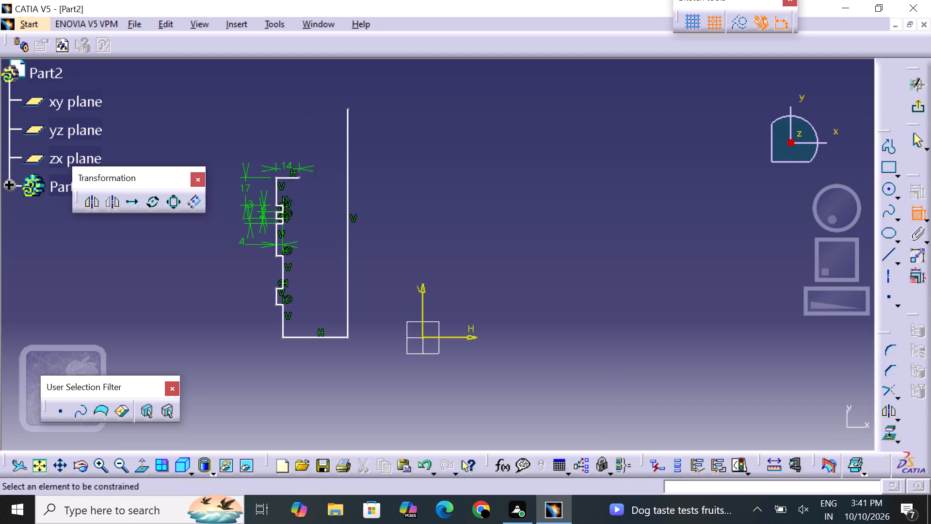
pyautogui.click(276, 233)
pyautogui.click(204, 241)
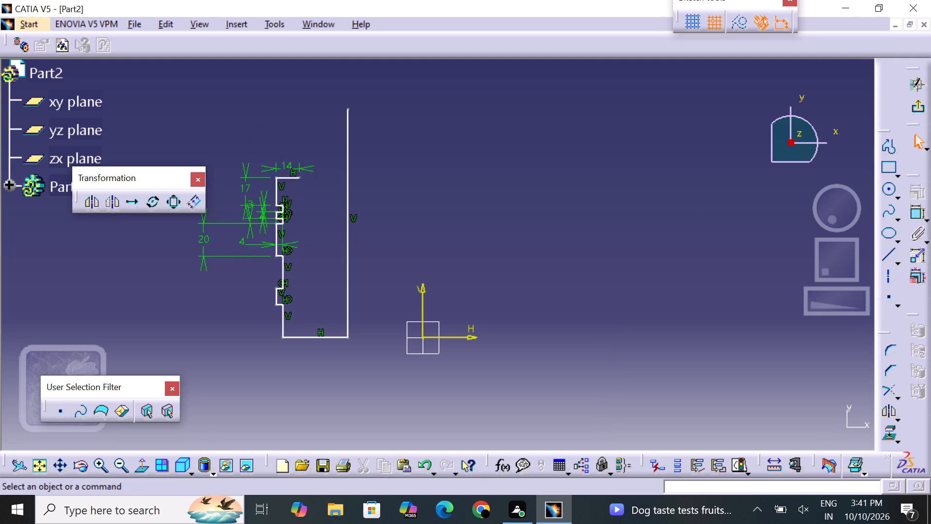
pyautogui.click(204, 241)
pyautogui.moveTo(204, 241); pyautogui.dragTo(202, 245)
pyautogui.press('BackSpace')
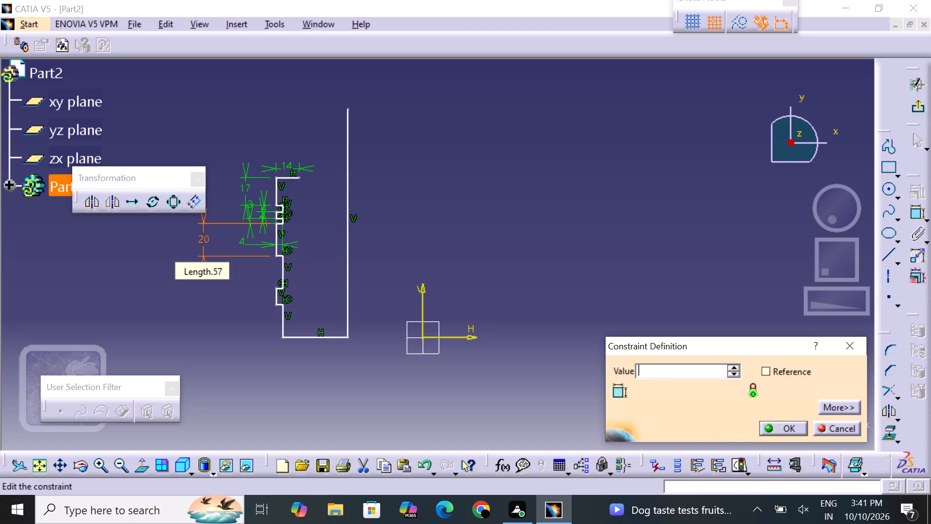
pyautogui.press('4')
pyautogui.press('Return')
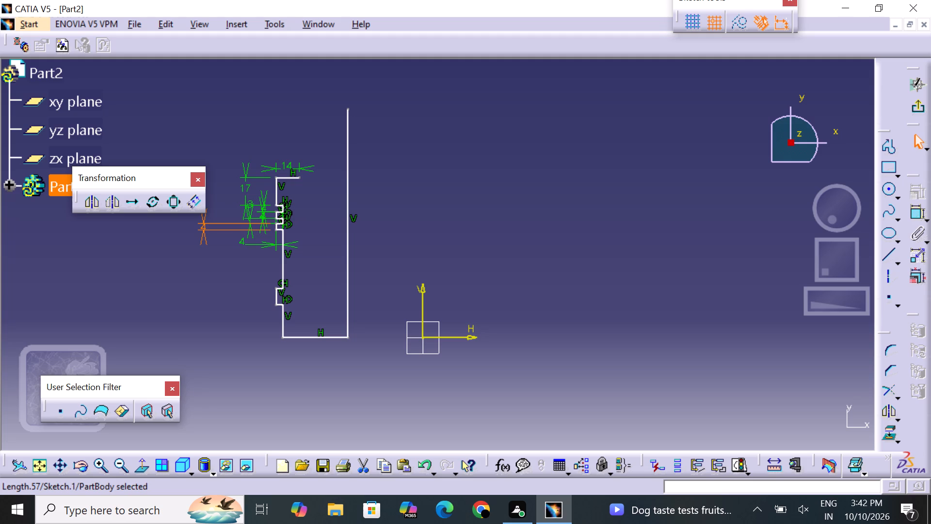
pyautogui.click(432, 238)
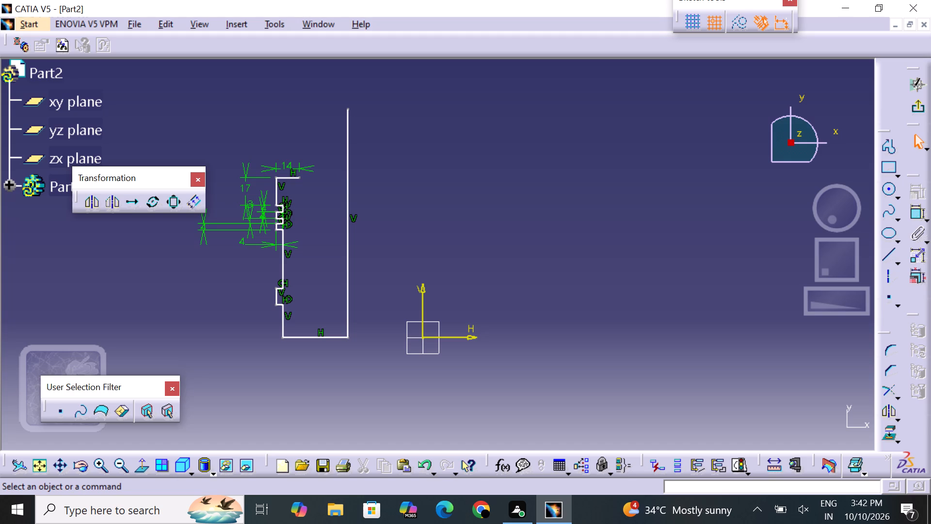
# Dimension the recessed vertical line of the third notch and set its length to 3 mm.
pyautogui.click(914, 212)
pyautogui.click(283, 256)
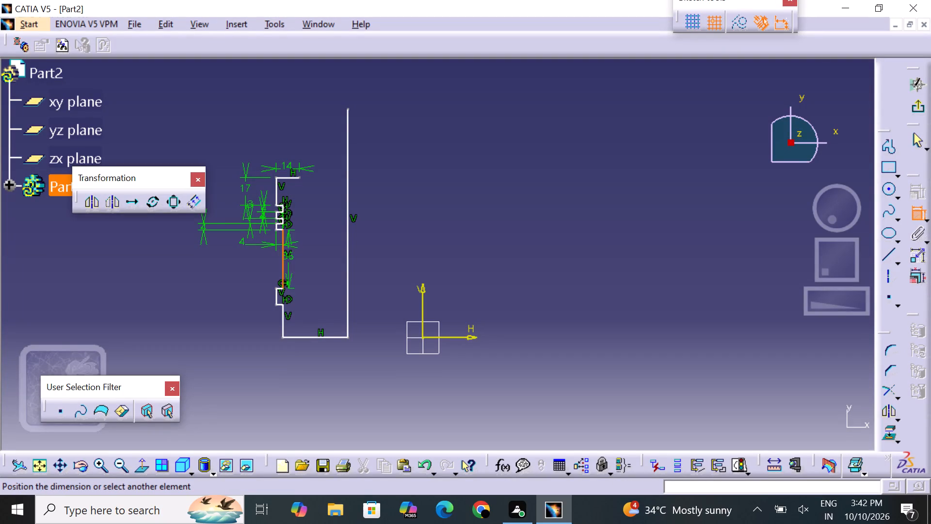
pyautogui.click(189, 259)
pyautogui.doubleClick(202, 257)
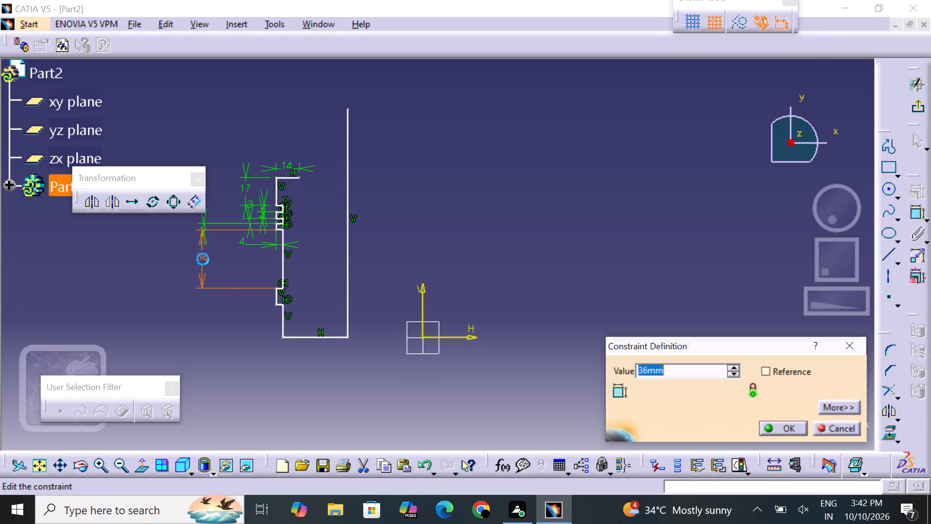
pyautogui.press('BackSpace')
pyautogui.press('3')
pyautogui.press('Return')
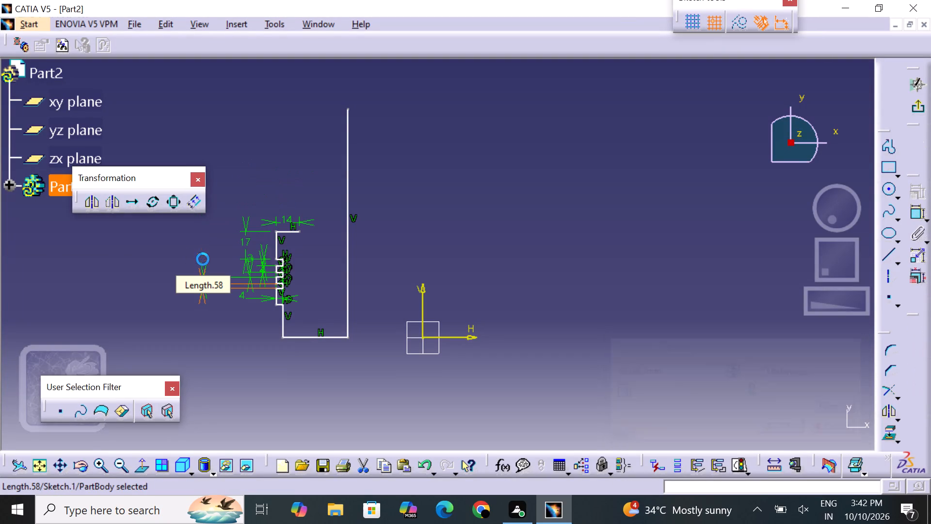
pyautogui.click(482, 266)
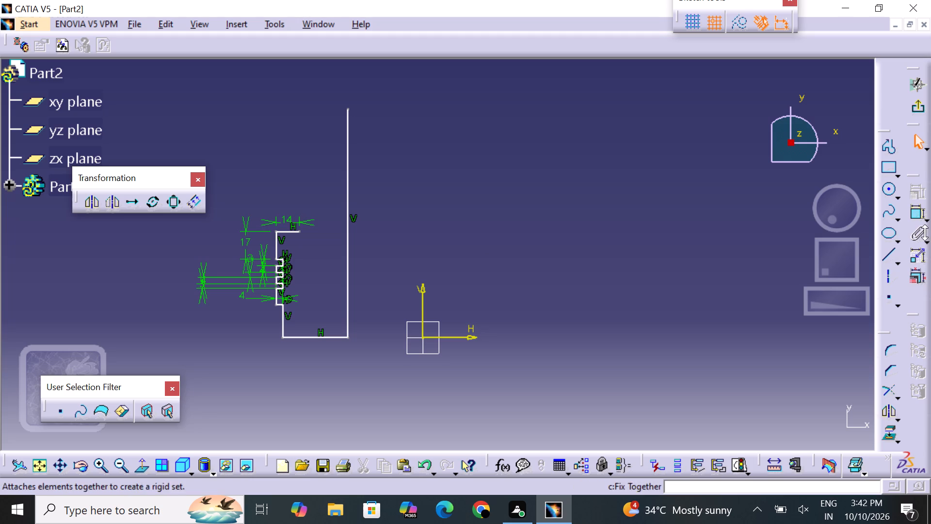
# Dimension the outer vertical line directly below the third notch and set its length to 4 mm.
pyautogui.click(917, 213)
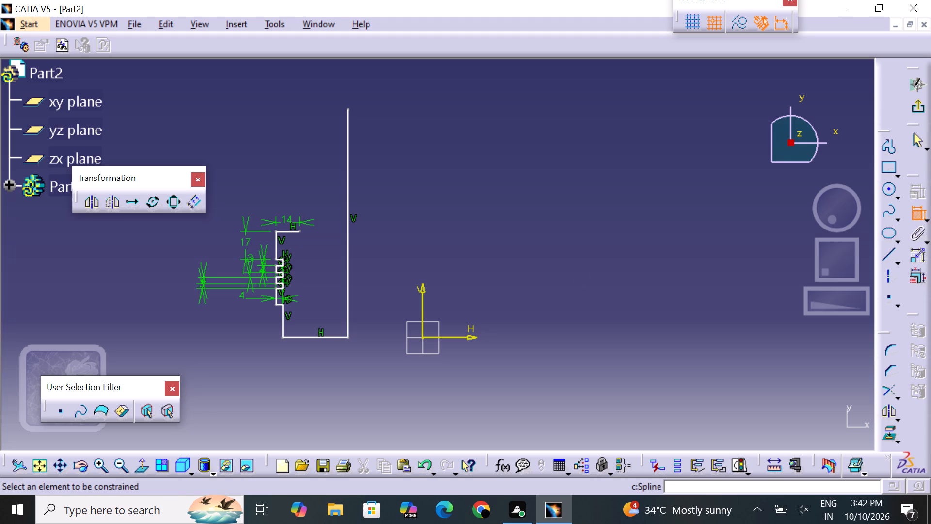
pyautogui.click(275, 294)
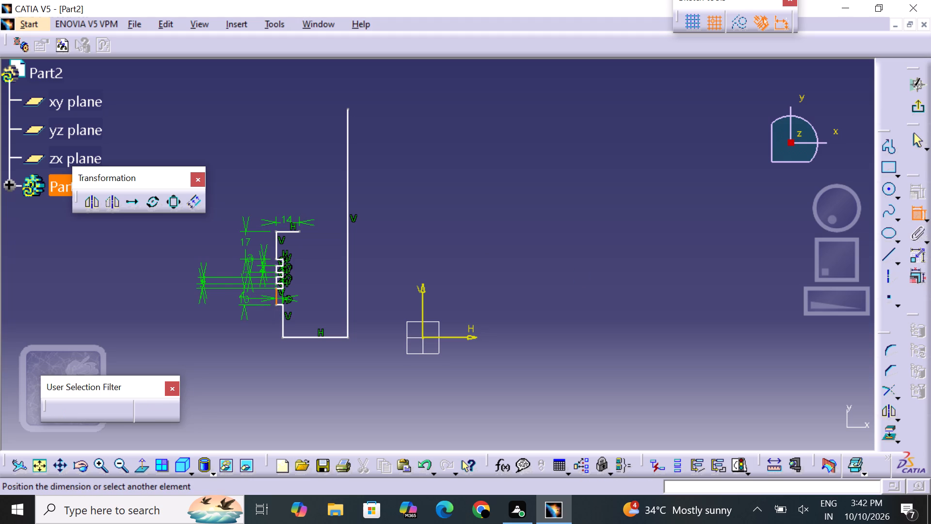
pyautogui.click(177, 292)
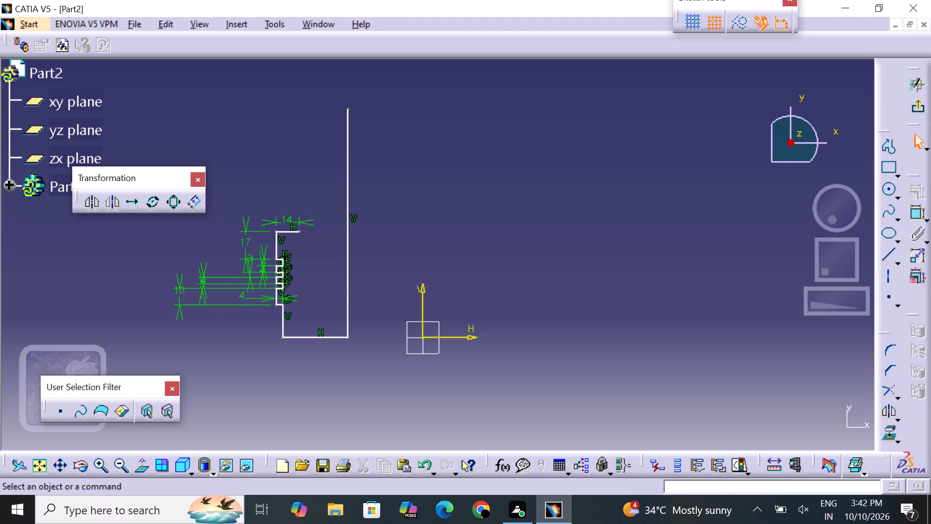
pyautogui.click(178, 288)
pyautogui.click(178, 288)
pyautogui.press('BackSpace')
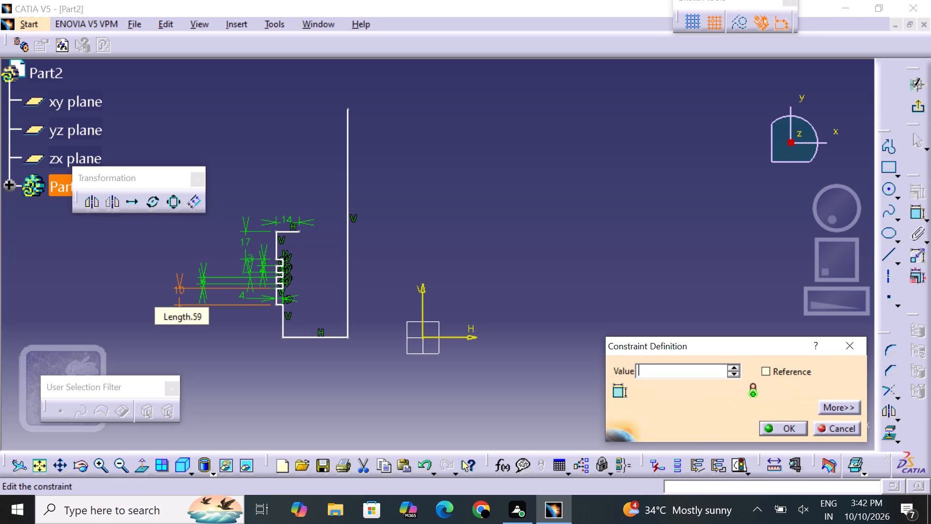
pyautogui.press('4')
pyautogui.press('Return')
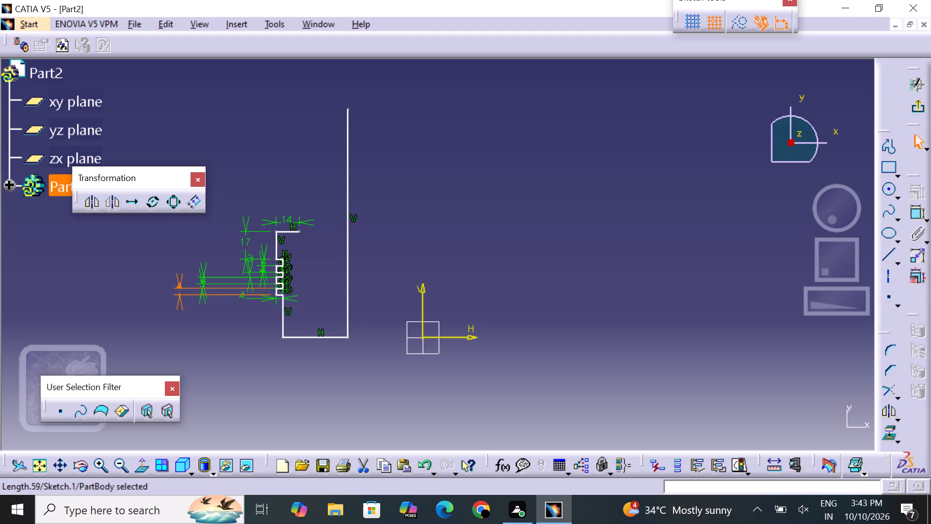
# Dimension the horizontal distance from the profile's lowest inner vertical line to the sketch's vertical axis.
pyautogui.click(921, 215)
pyautogui.click(282, 314)
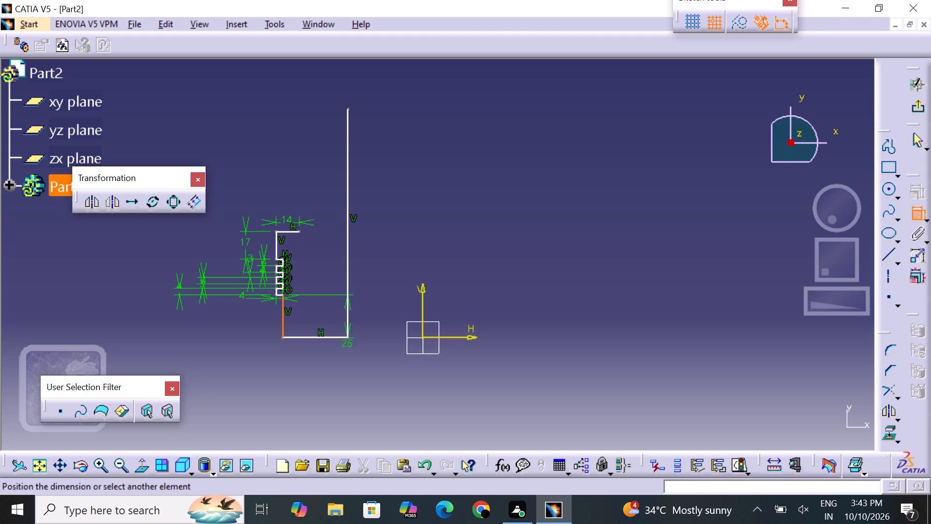
pyautogui.click(424, 314)
pyautogui.click(395, 294)
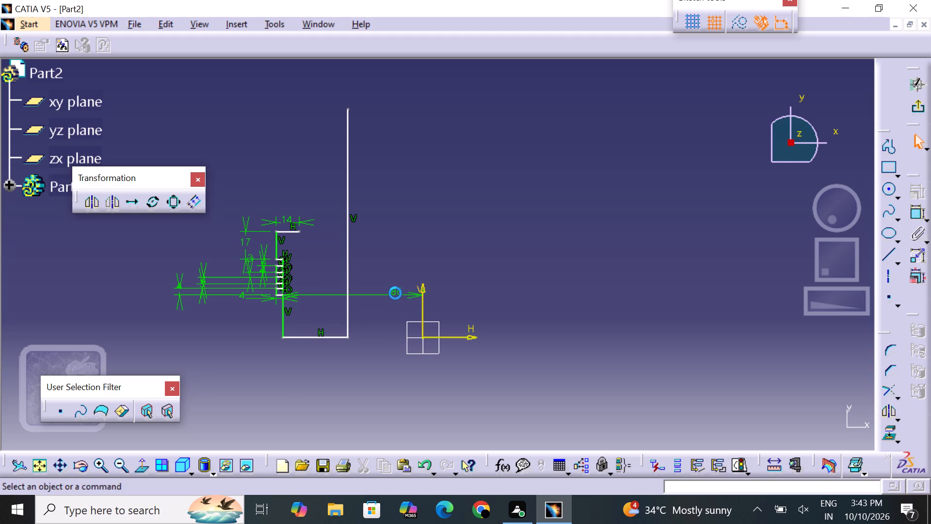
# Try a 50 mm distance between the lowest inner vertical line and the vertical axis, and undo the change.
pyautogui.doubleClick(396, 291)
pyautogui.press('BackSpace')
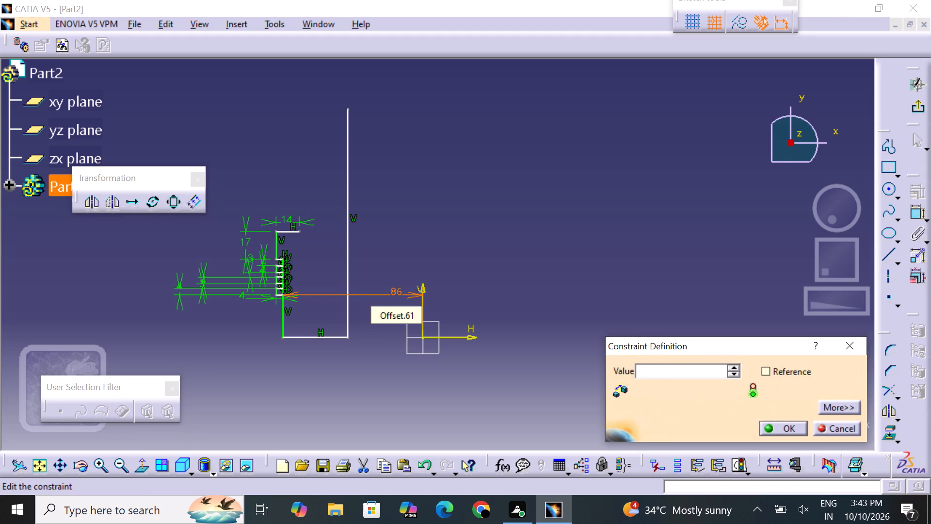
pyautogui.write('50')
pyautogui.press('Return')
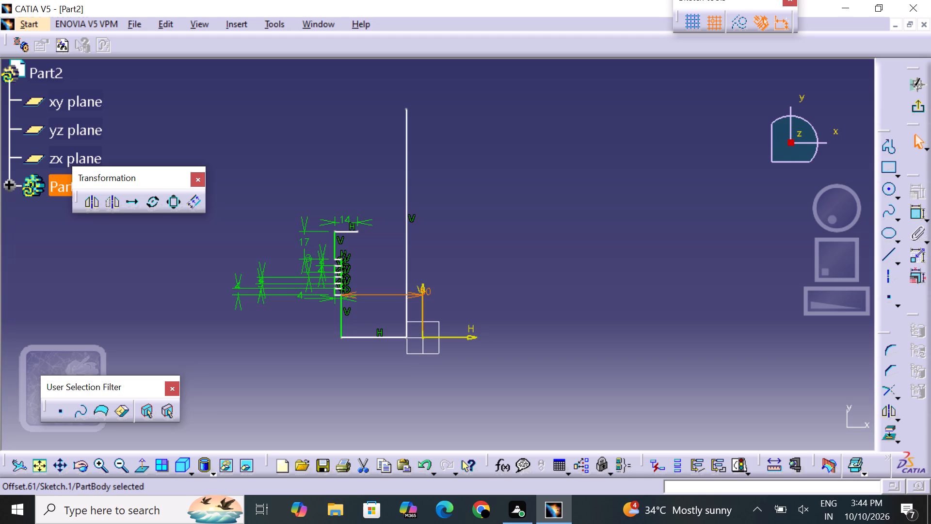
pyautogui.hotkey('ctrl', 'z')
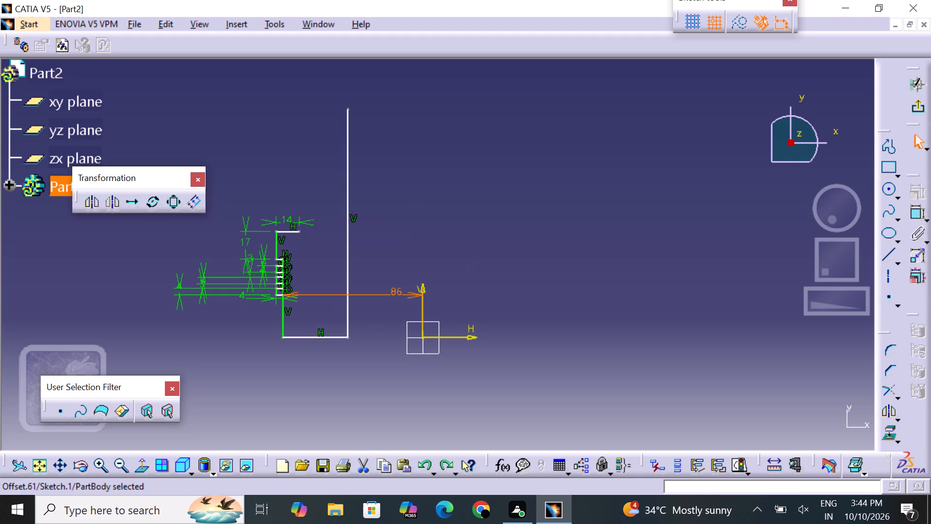
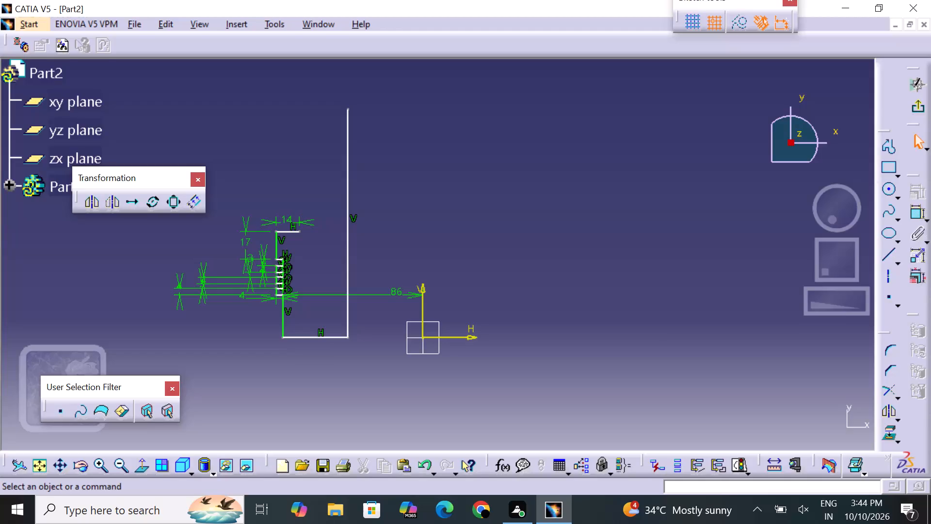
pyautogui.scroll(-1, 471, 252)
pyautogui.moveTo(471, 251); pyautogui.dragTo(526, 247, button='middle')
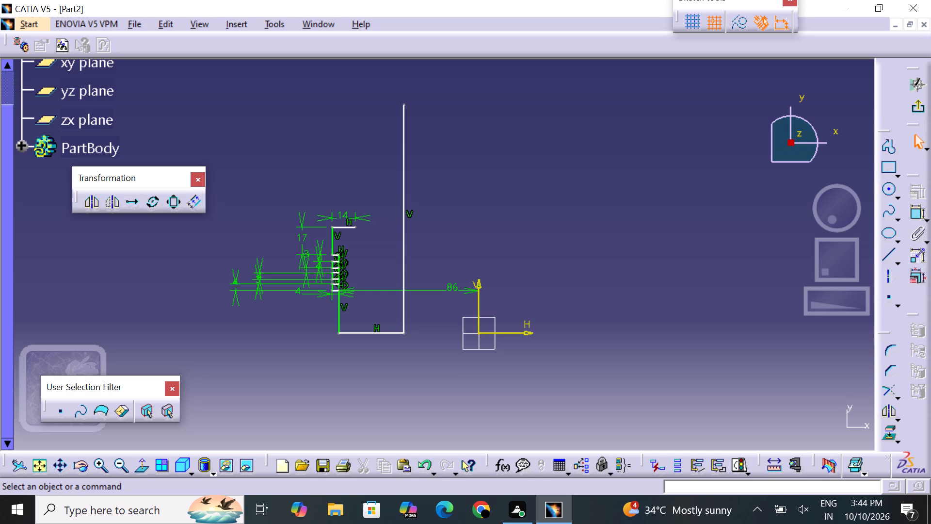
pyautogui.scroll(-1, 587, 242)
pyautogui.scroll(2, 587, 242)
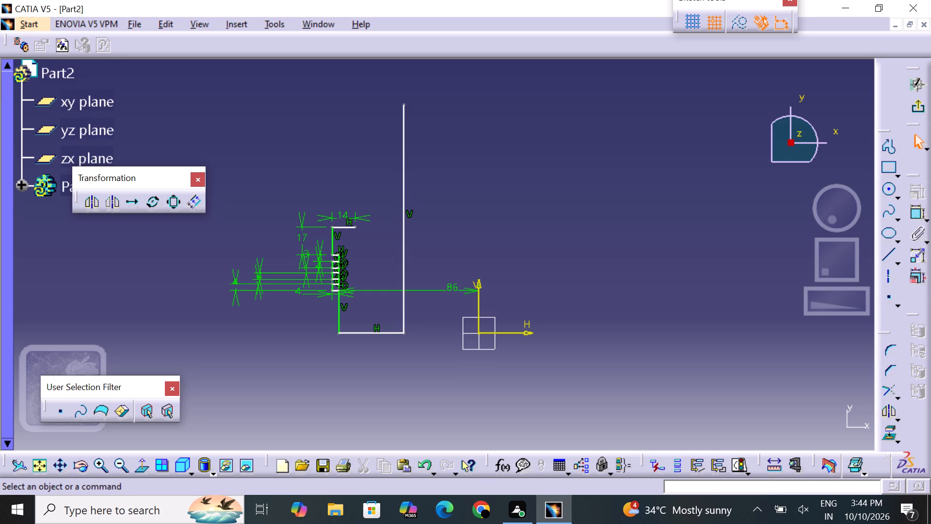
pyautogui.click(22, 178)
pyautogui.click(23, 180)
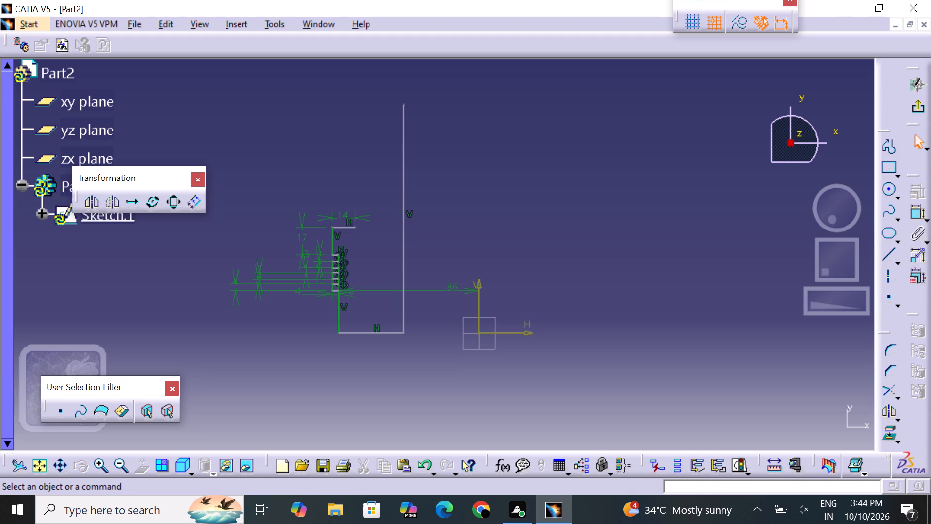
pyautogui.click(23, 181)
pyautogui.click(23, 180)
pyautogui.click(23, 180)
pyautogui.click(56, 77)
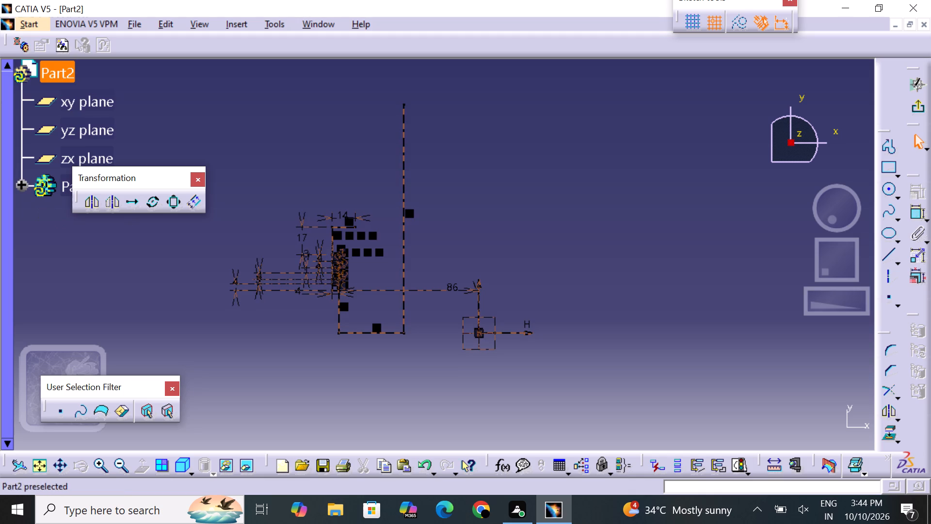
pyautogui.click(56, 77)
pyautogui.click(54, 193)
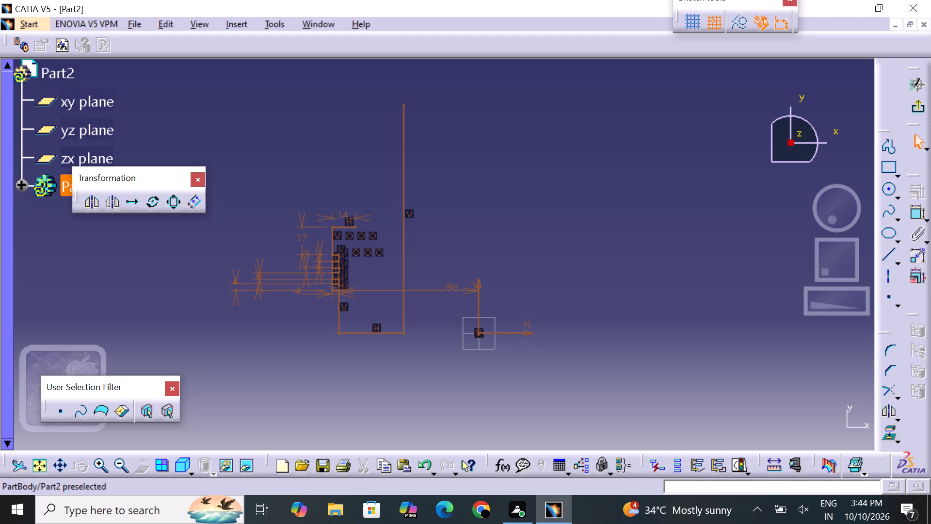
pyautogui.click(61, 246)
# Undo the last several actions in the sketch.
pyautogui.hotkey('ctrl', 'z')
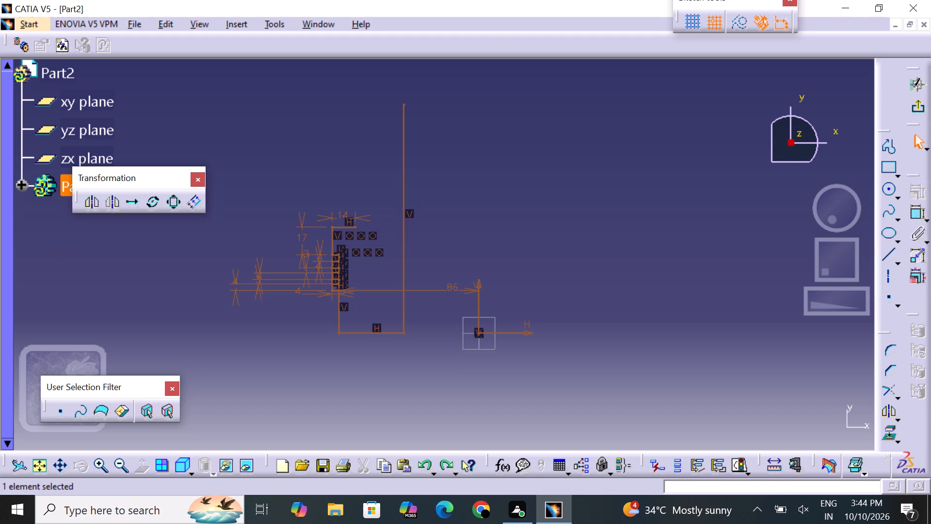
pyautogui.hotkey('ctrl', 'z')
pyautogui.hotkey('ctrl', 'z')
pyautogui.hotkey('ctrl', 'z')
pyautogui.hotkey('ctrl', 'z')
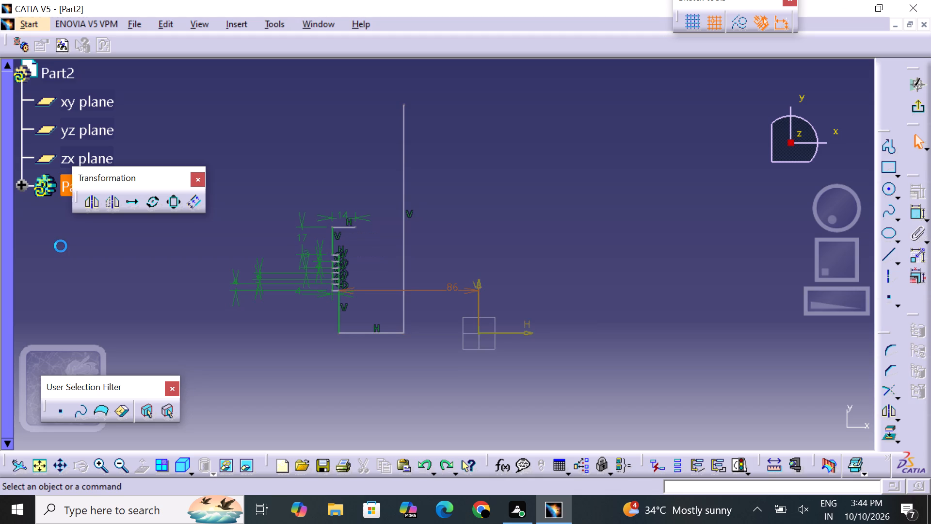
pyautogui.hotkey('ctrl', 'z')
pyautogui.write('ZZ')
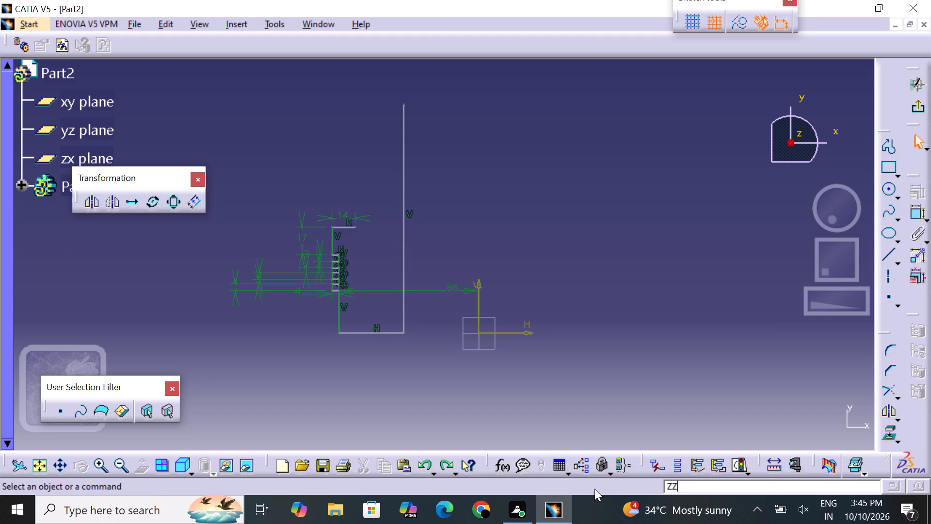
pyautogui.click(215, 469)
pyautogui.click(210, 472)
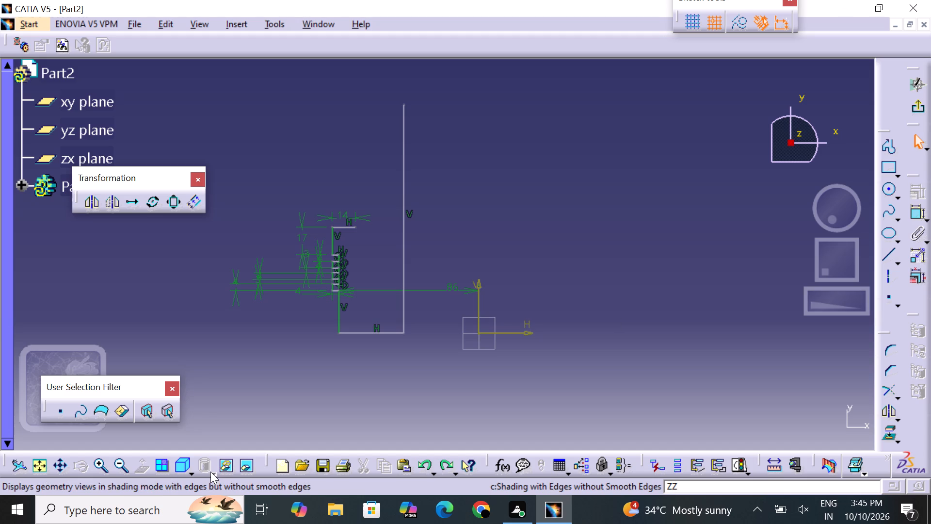
# Expand PartBody in the specification tree to show its sketch, and restore the dimmed geometry to normal display.
pyautogui.click(69, 157)
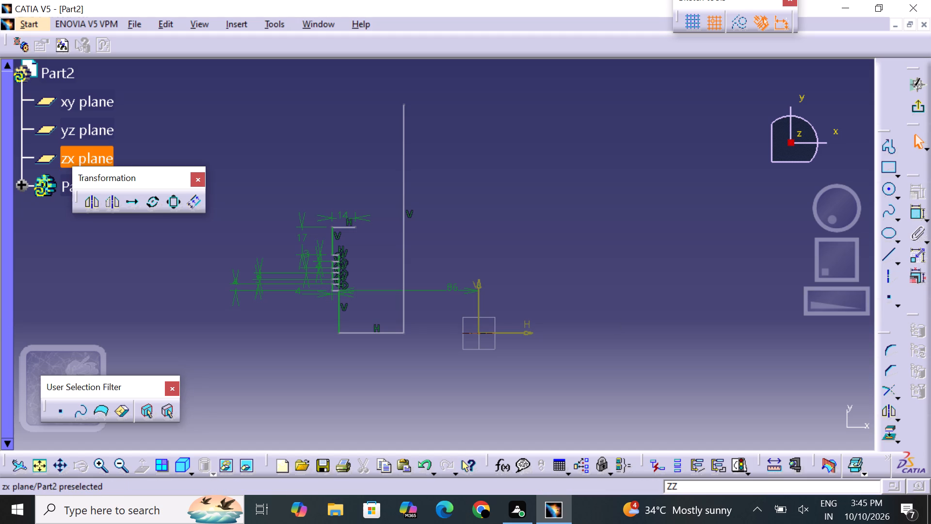
pyautogui.click(64, 183)
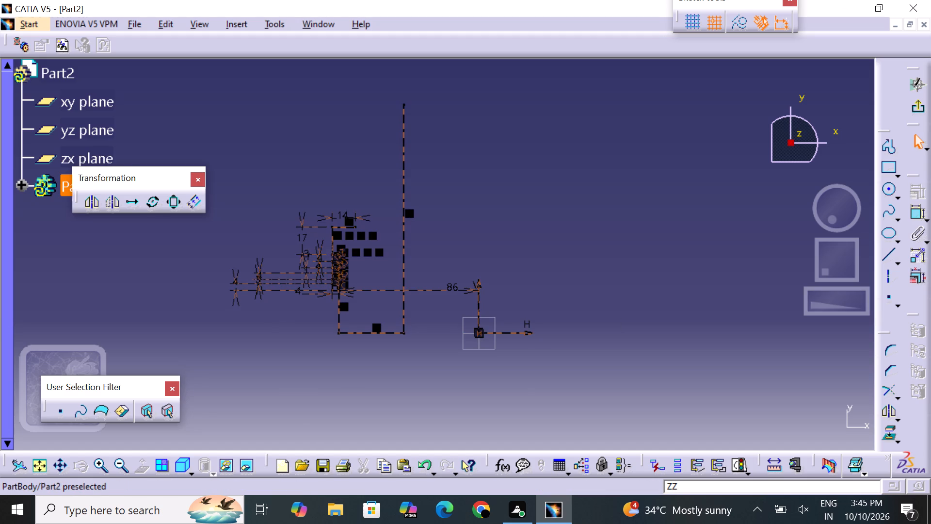
pyautogui.click(53, 183)
pyautogui.doubleClick(68, 191)
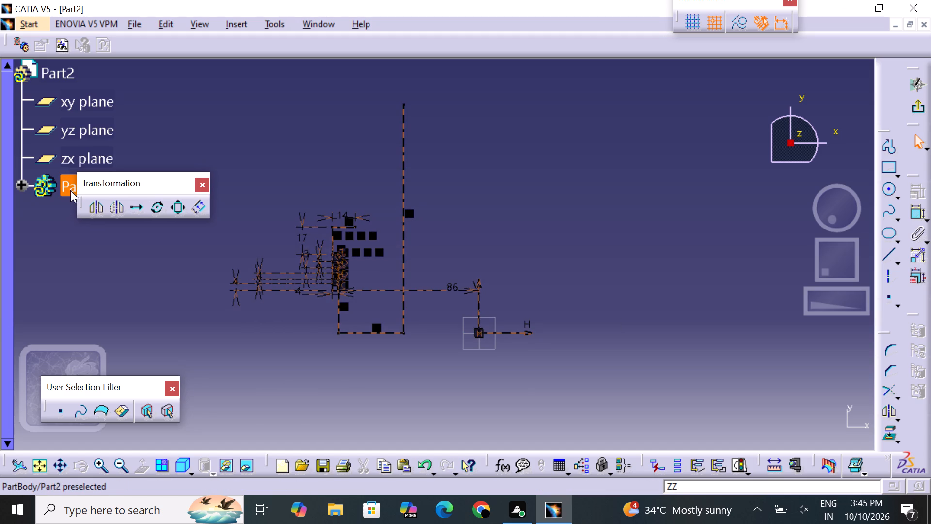
pyautogui.click(67, 189)
pyautogui.click(47, 186)
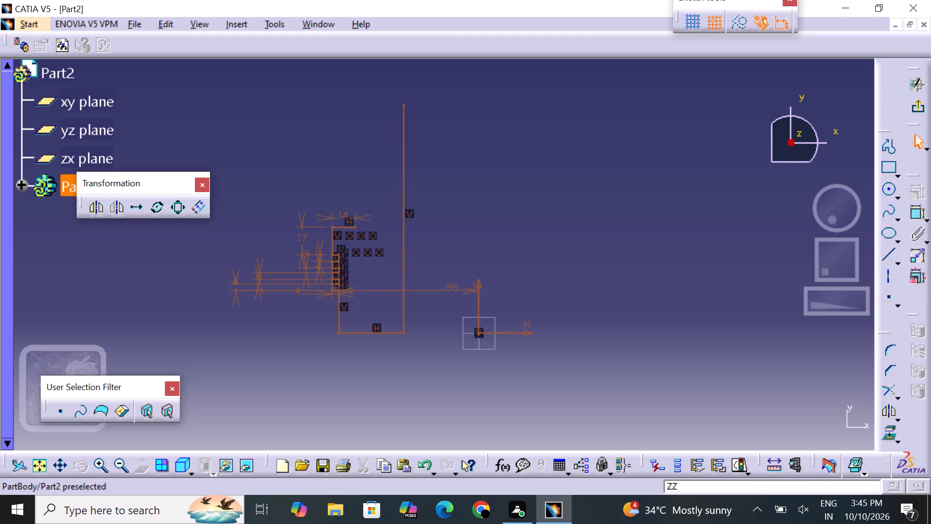
pyautogui.click(22, 184)
pyautogui.moveTo(23, 185); pyautogui.dragTo(29, 186)
pyautogui.click(22, 179)
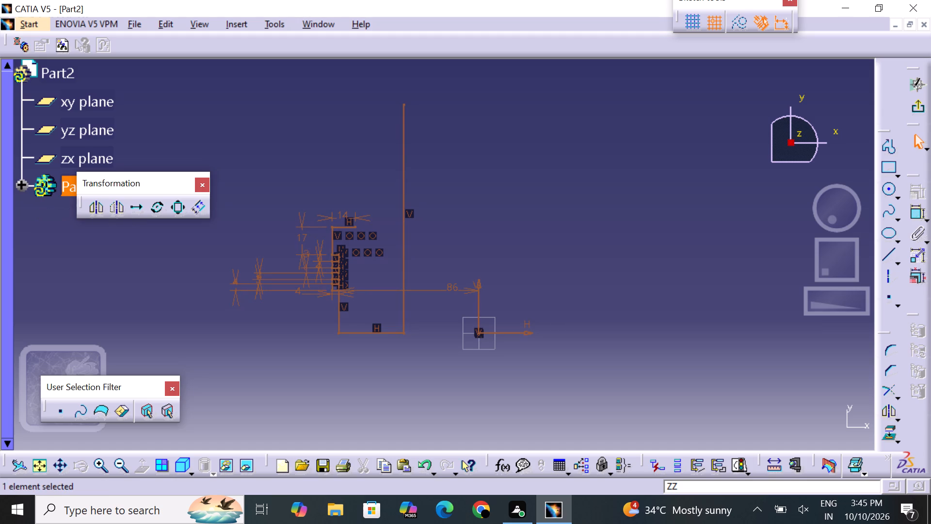
pyautogui.click(25, 183)
pyautogui.click(58, 213)
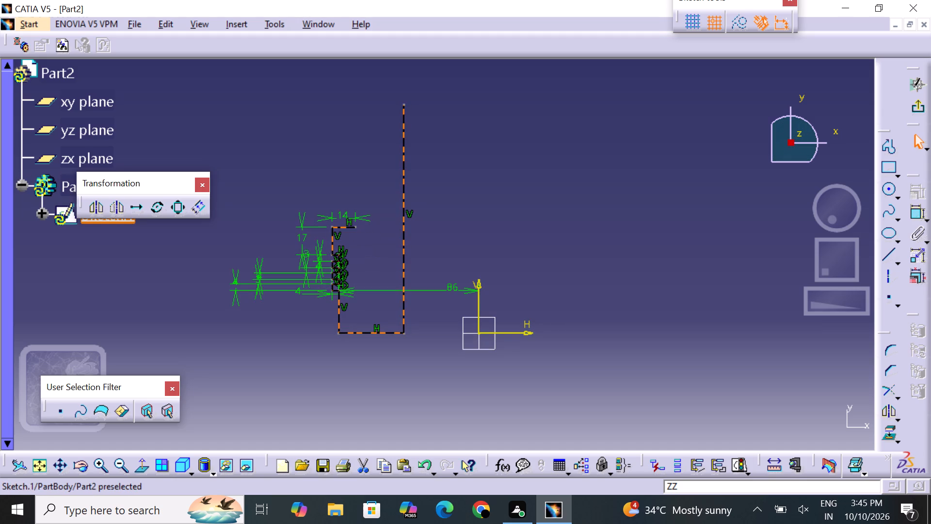
pyautogui.click(106, 268)
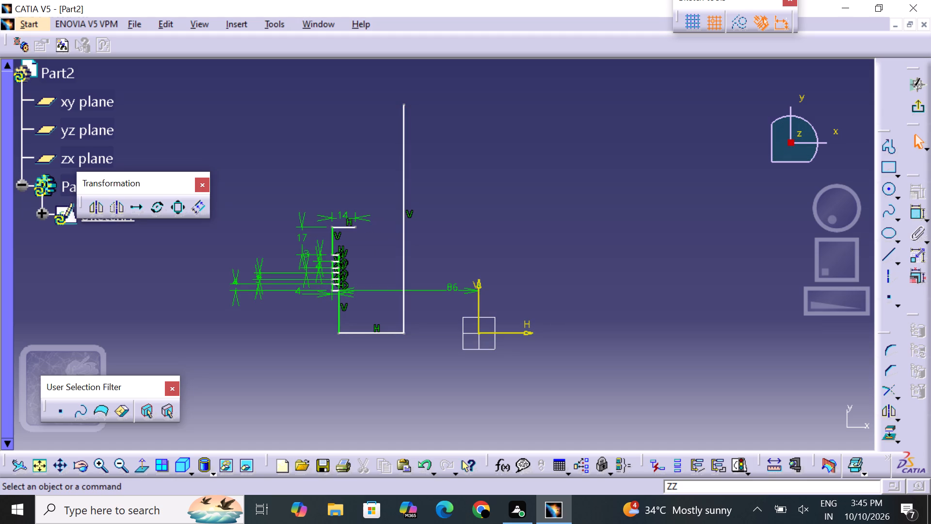
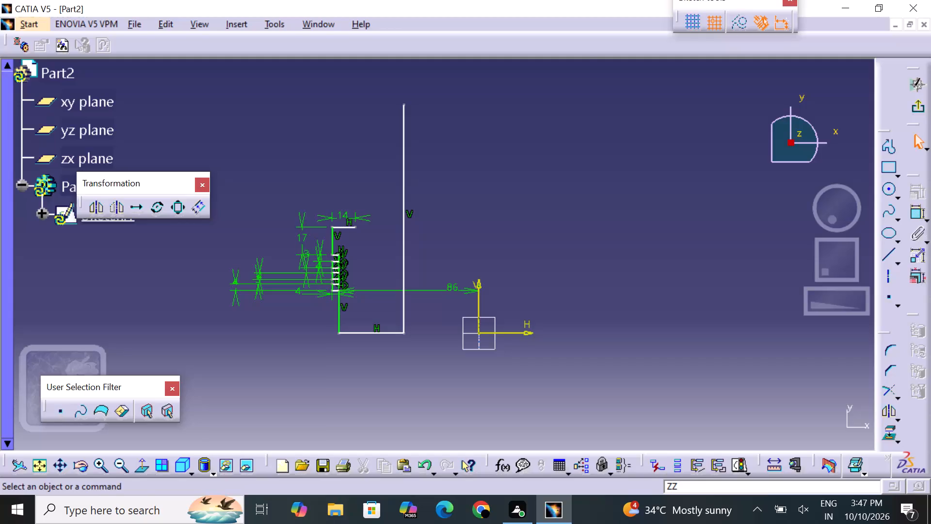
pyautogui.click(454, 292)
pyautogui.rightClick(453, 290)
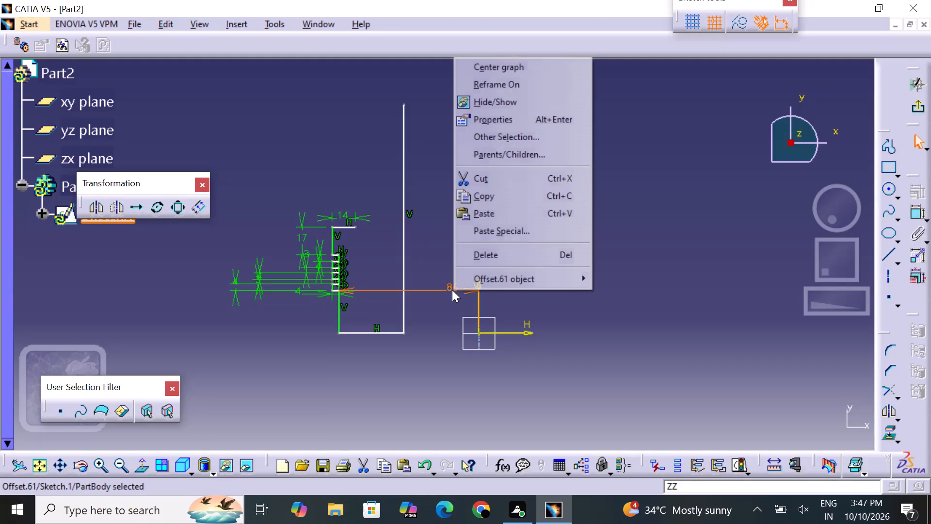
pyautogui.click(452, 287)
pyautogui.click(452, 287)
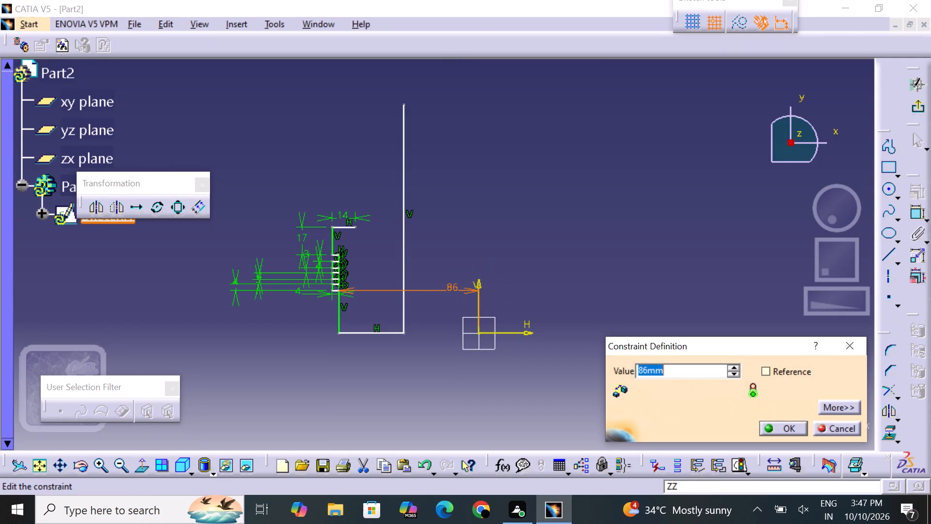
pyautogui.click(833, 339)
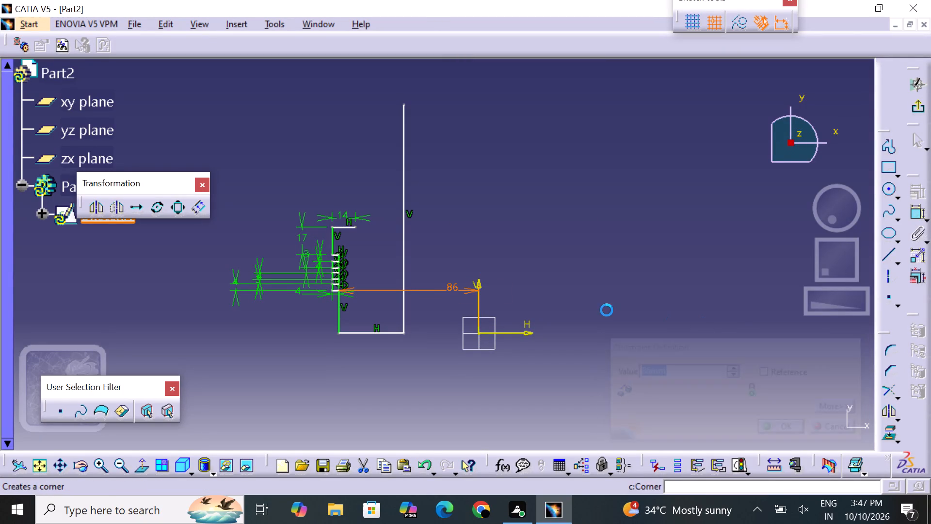
# Delete the 86 mm offset dimension between the profile's lower vertical line and the vertical axis.
pyautogui.click(431, 288)
pyautogui.rightClick(431, 288)
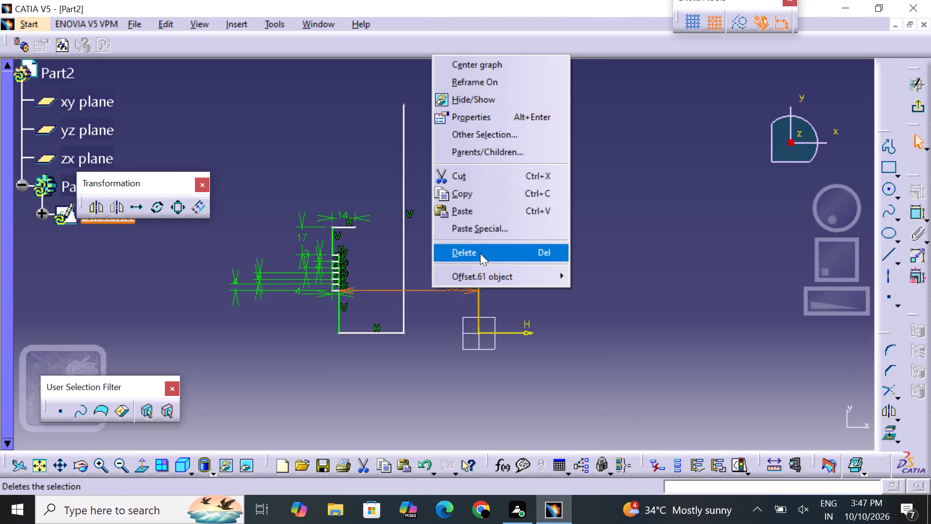
pyautogui.click(480, 253)
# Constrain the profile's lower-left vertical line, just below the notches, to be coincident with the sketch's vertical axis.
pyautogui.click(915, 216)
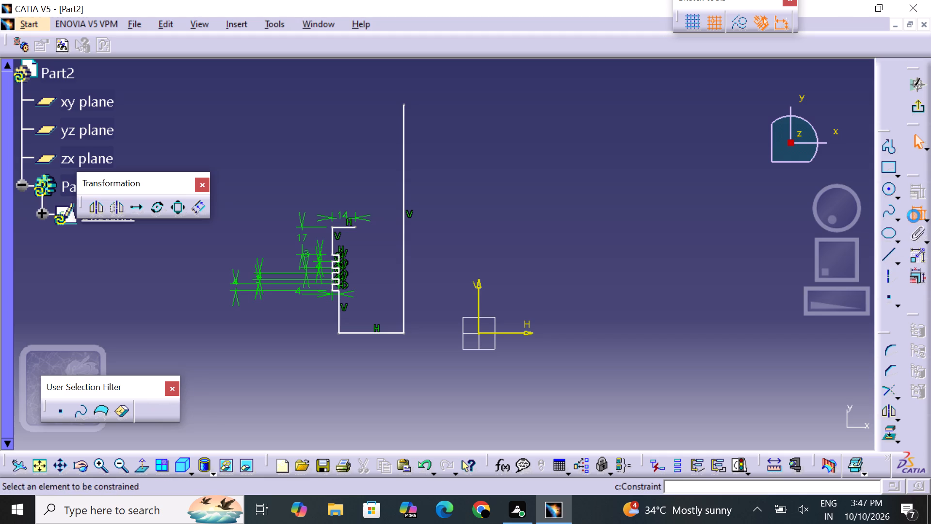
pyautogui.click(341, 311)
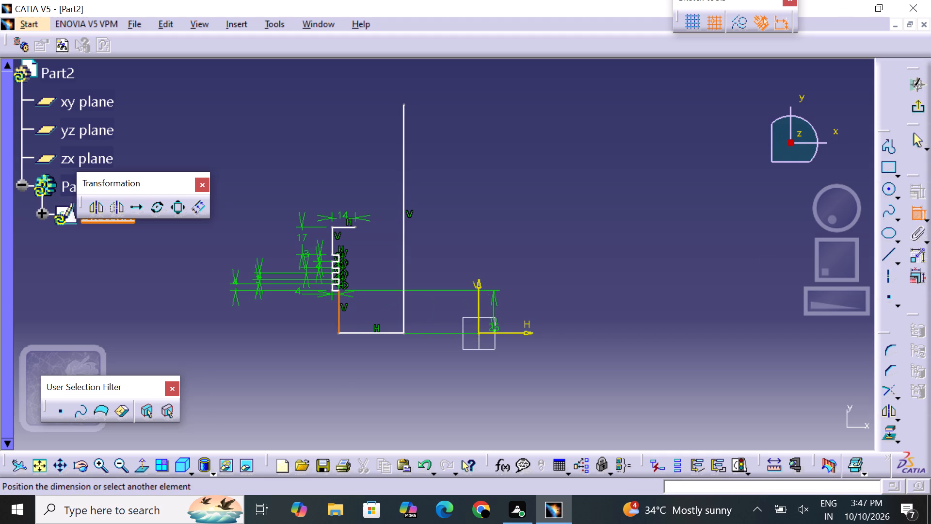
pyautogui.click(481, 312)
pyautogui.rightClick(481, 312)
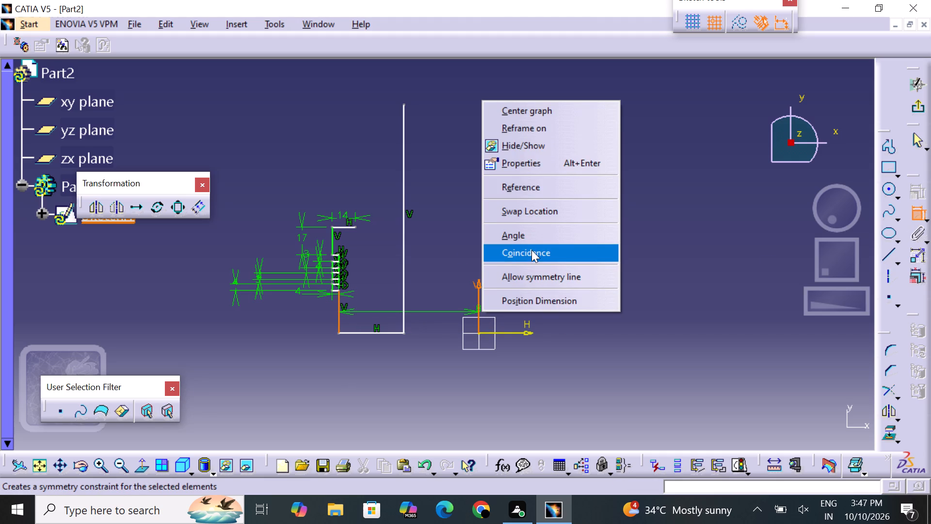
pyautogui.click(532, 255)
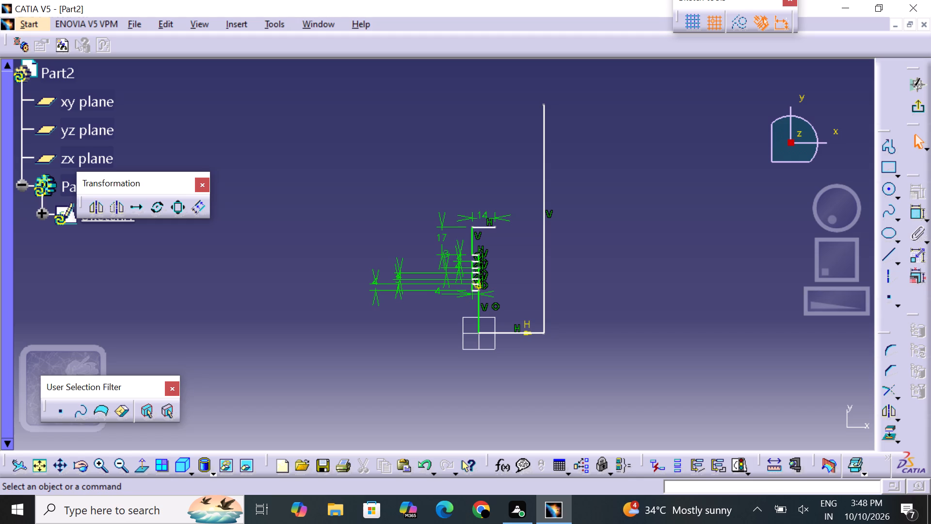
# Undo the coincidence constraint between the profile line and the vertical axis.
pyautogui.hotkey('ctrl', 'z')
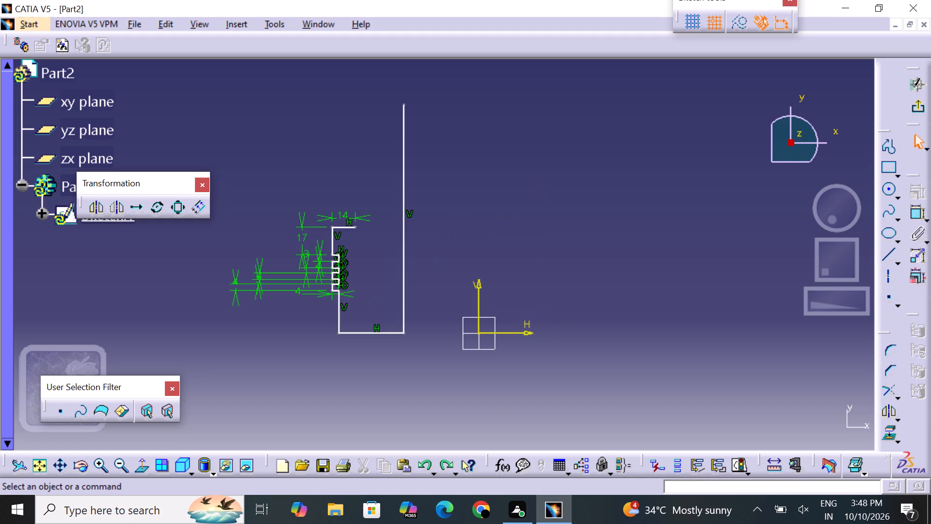
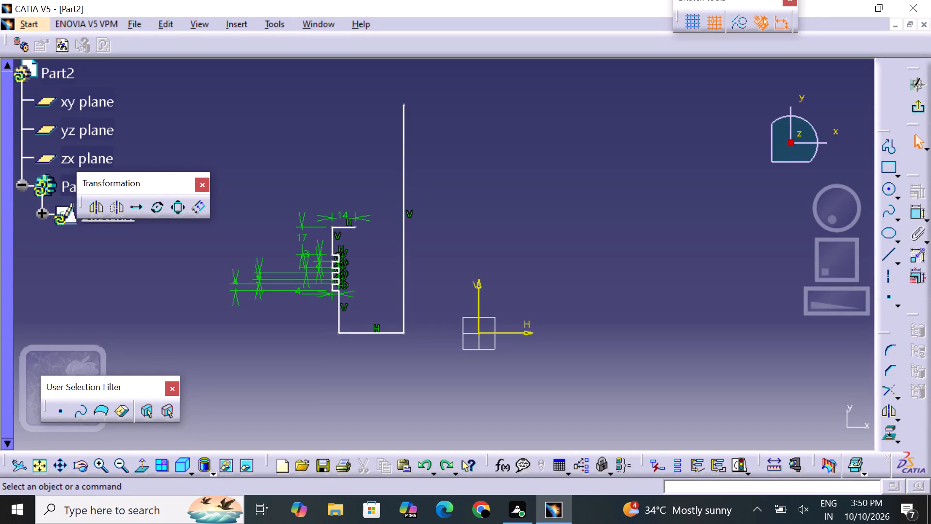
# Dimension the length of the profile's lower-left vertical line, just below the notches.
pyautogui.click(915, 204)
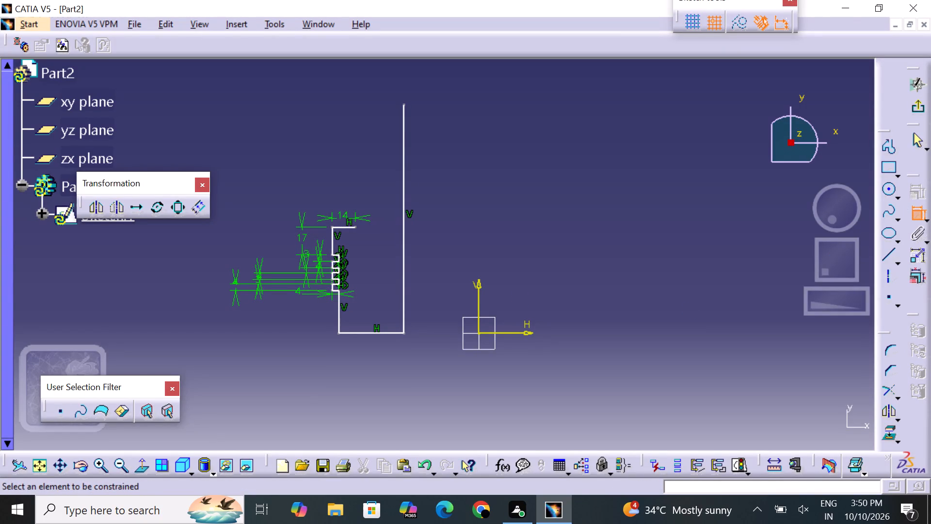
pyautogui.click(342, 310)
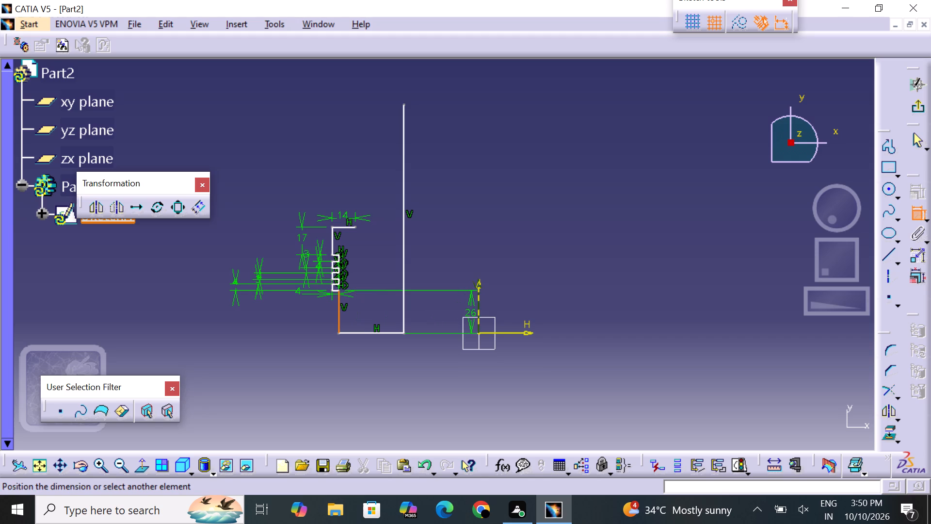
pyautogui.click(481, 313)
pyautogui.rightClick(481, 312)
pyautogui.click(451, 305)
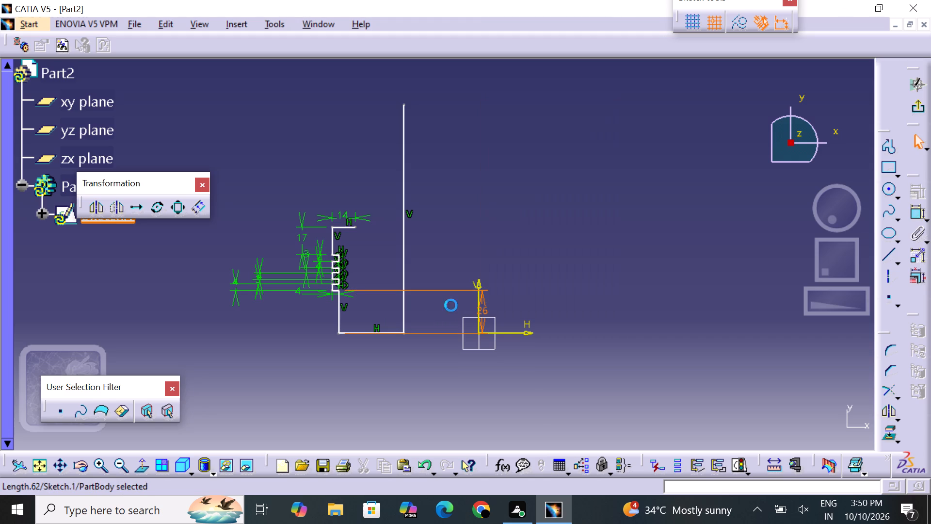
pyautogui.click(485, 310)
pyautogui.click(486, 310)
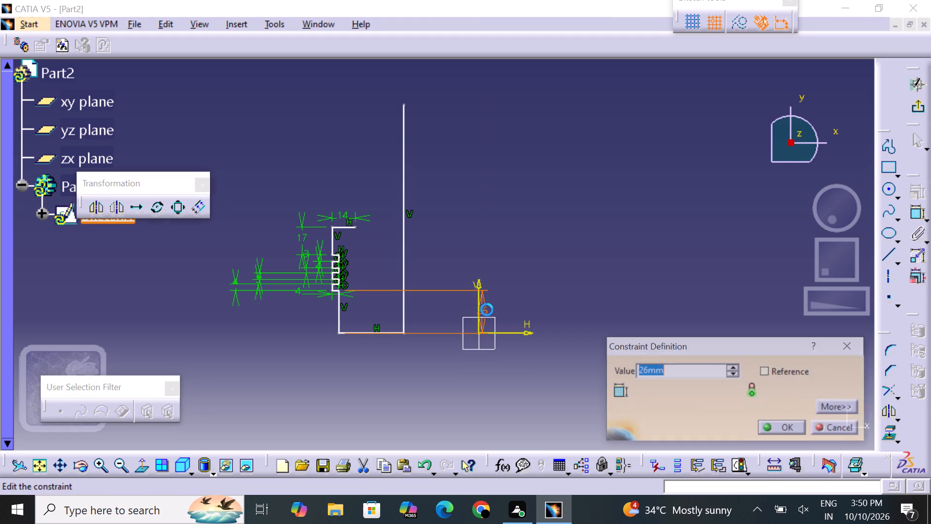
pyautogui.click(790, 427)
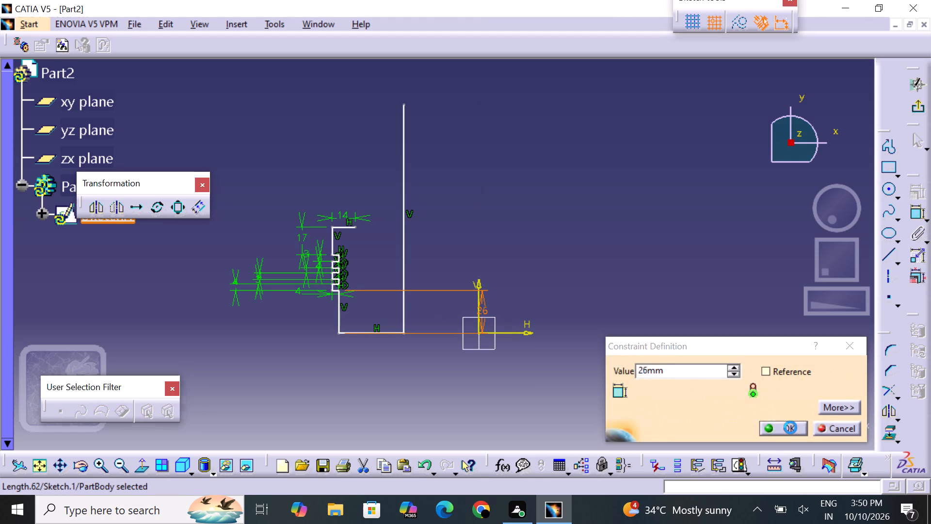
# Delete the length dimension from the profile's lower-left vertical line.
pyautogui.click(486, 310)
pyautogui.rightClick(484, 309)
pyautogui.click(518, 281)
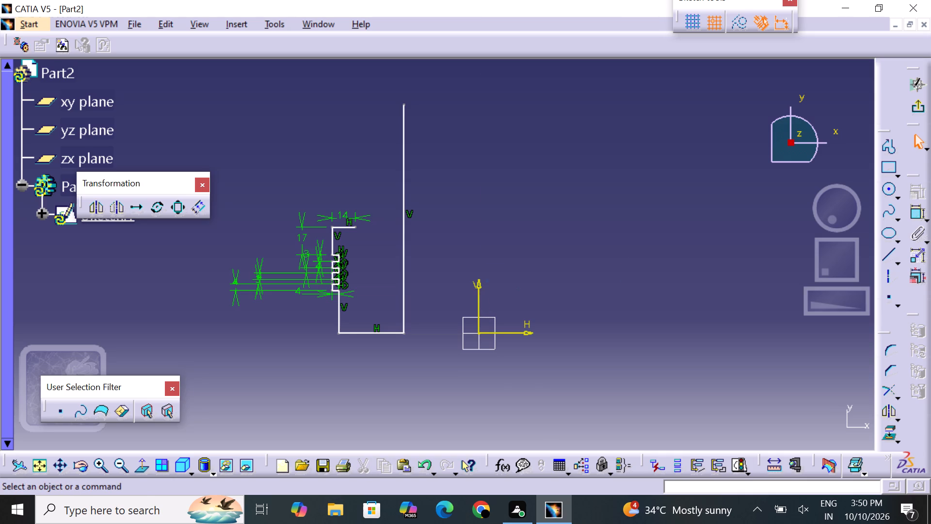
# Dimension the offset between the profile's lower-left vertical line and the sketch's vertical axis, and set it to 50 mm.
pyautogui.click(915, 213)
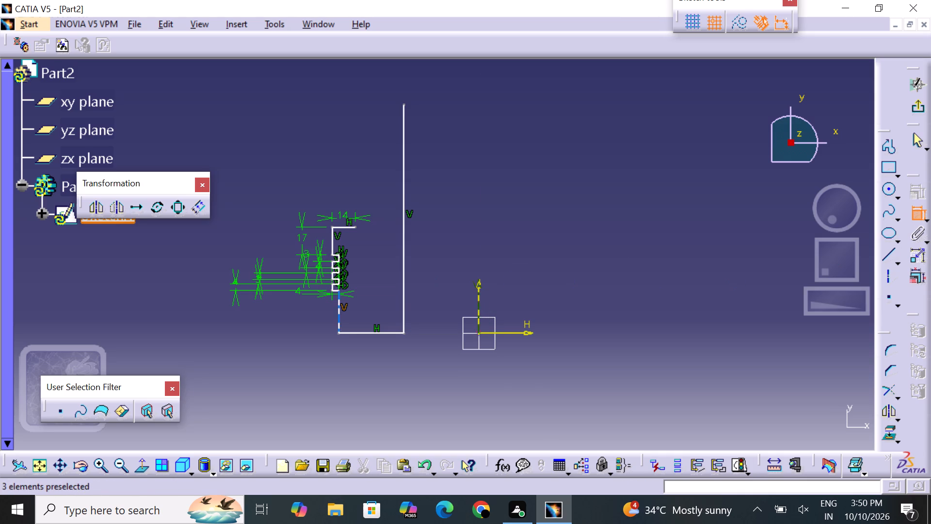
pyautogui.click(341, 310)
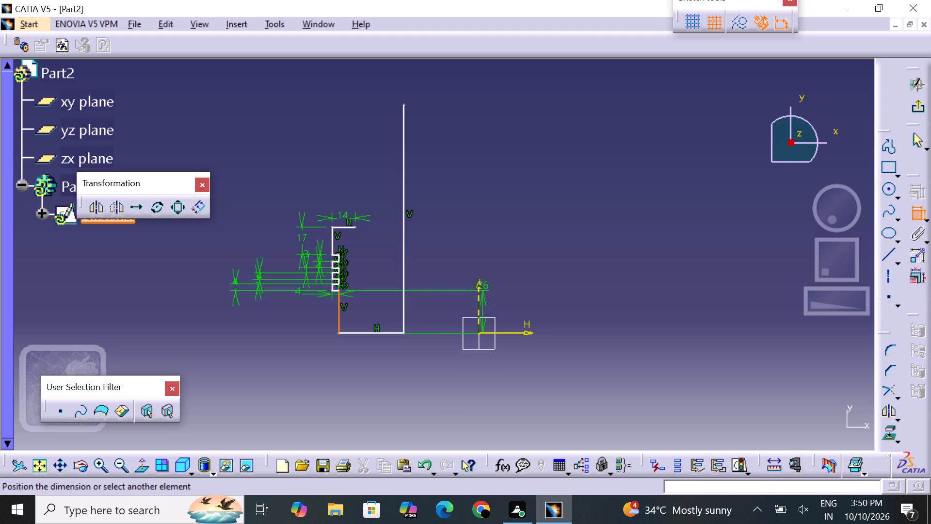
pyautogui.click(476, 285)
pyautogui.click(460, 287)
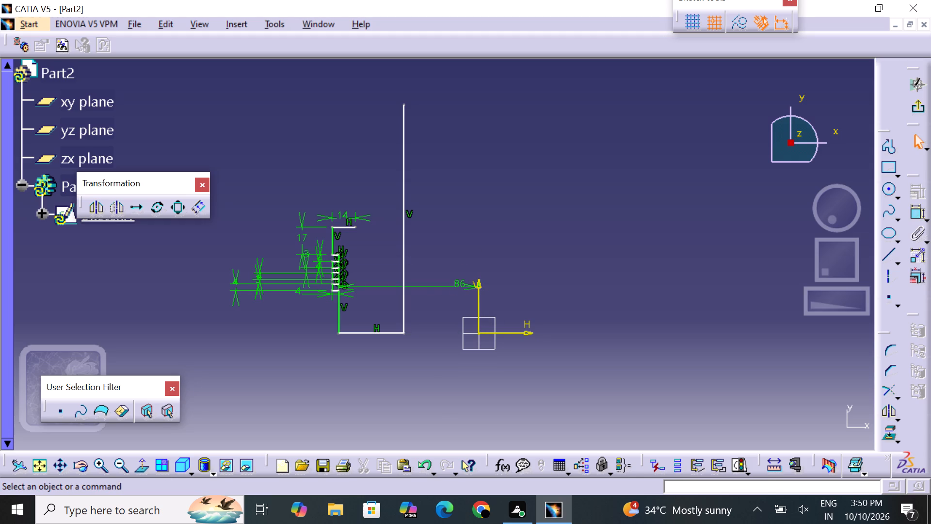
pyautogui.doubleClick(462, 283)
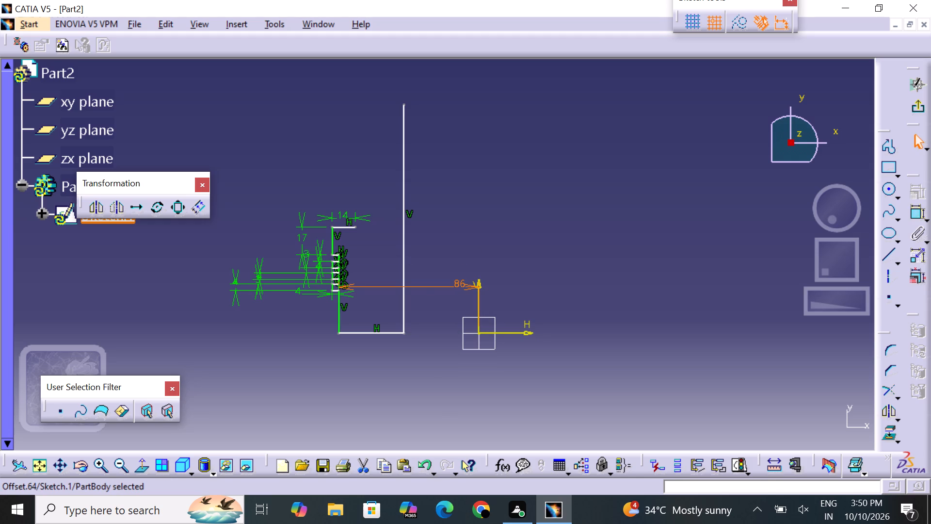
pyautogui.doubleClick(460, 283)
pyautogui.press('BackSpace')
pyautogui.write('50')
pyautogui.press('Return')
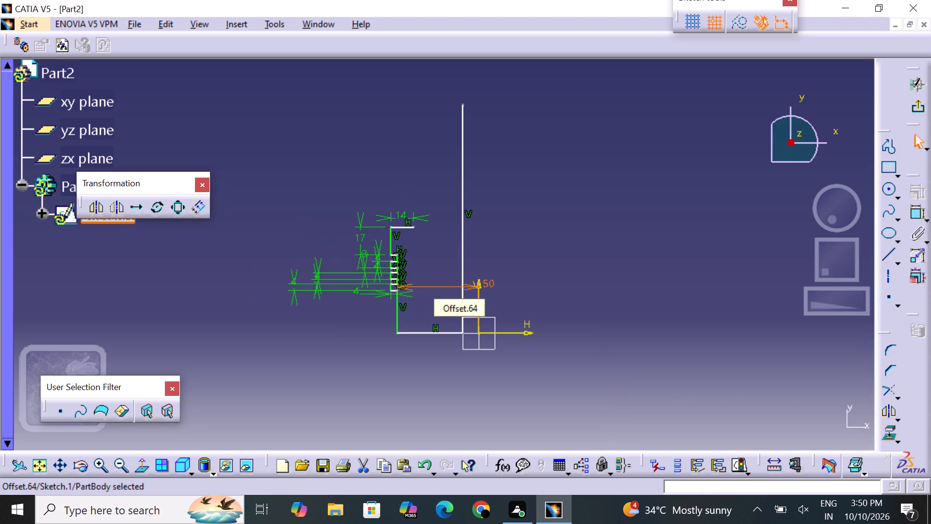
pyautogui.click(537, 271)
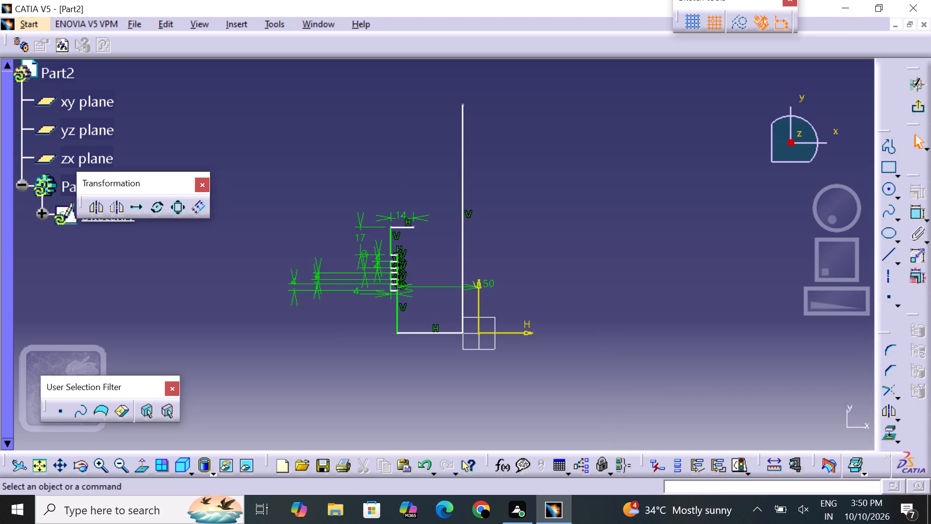
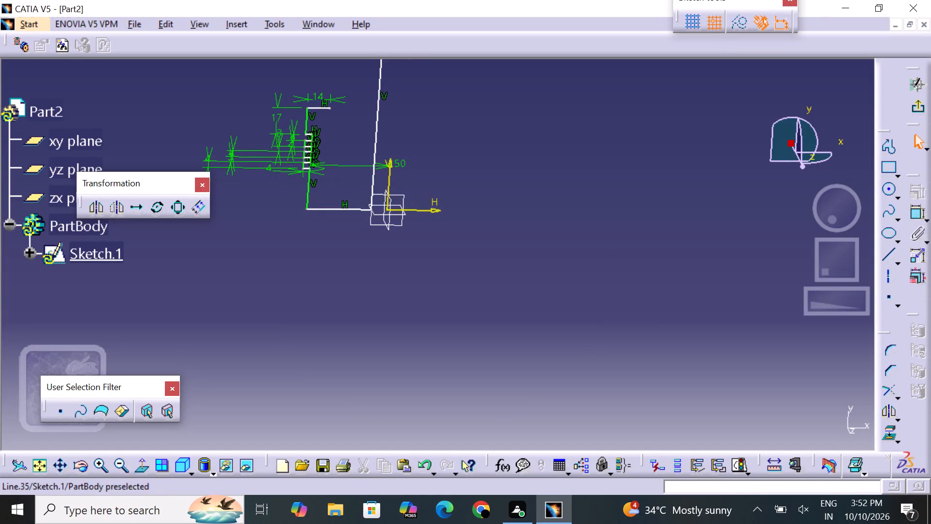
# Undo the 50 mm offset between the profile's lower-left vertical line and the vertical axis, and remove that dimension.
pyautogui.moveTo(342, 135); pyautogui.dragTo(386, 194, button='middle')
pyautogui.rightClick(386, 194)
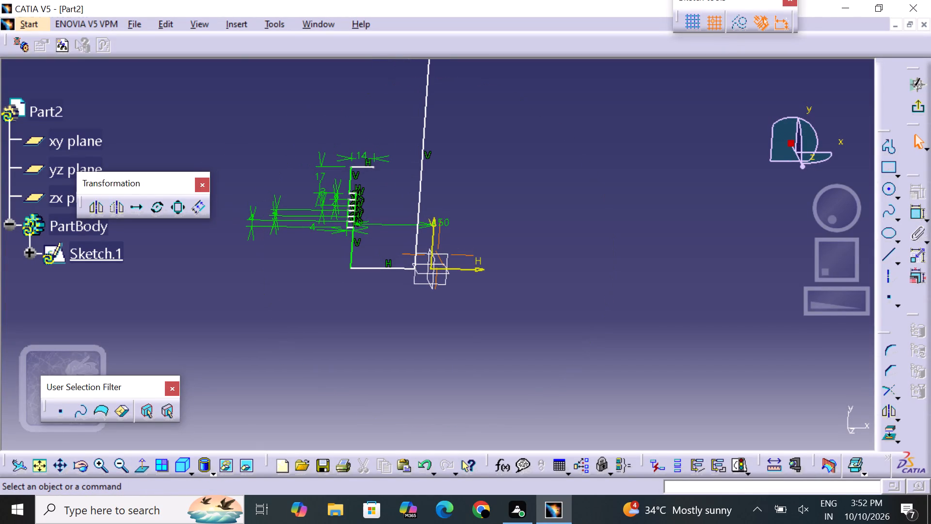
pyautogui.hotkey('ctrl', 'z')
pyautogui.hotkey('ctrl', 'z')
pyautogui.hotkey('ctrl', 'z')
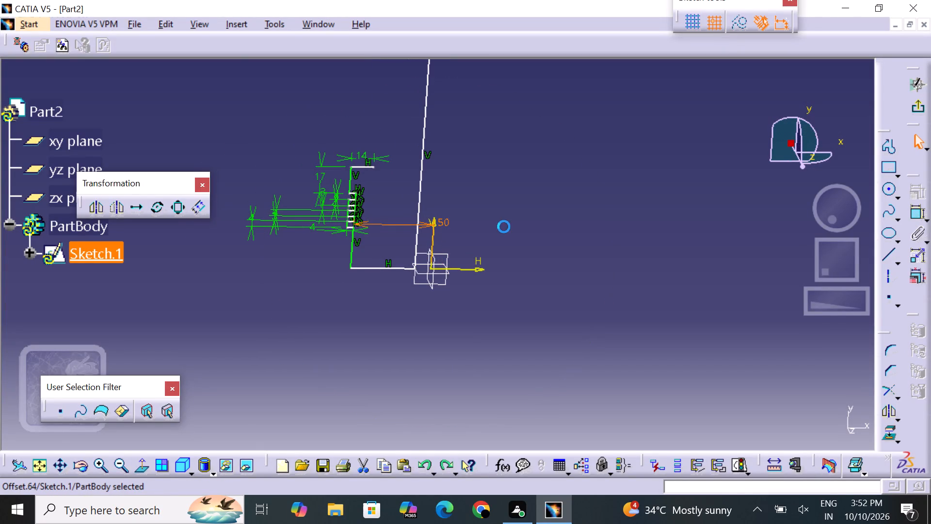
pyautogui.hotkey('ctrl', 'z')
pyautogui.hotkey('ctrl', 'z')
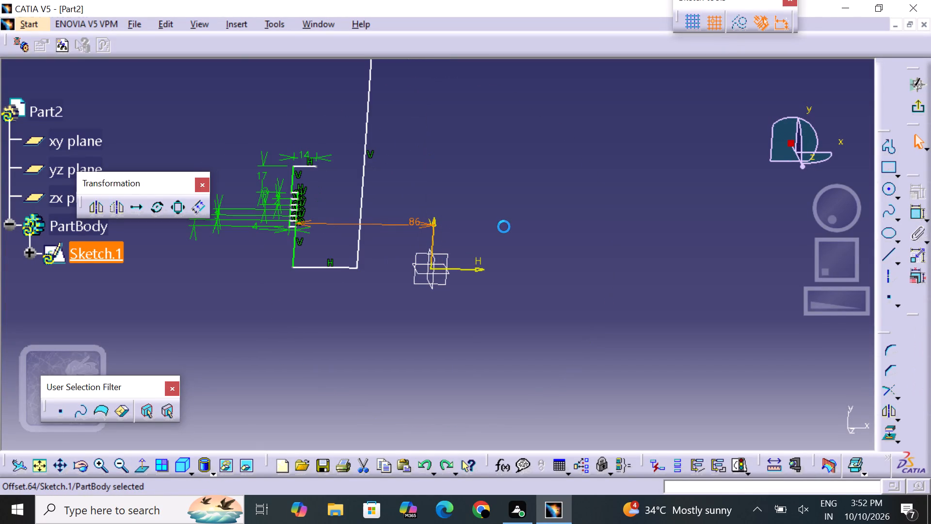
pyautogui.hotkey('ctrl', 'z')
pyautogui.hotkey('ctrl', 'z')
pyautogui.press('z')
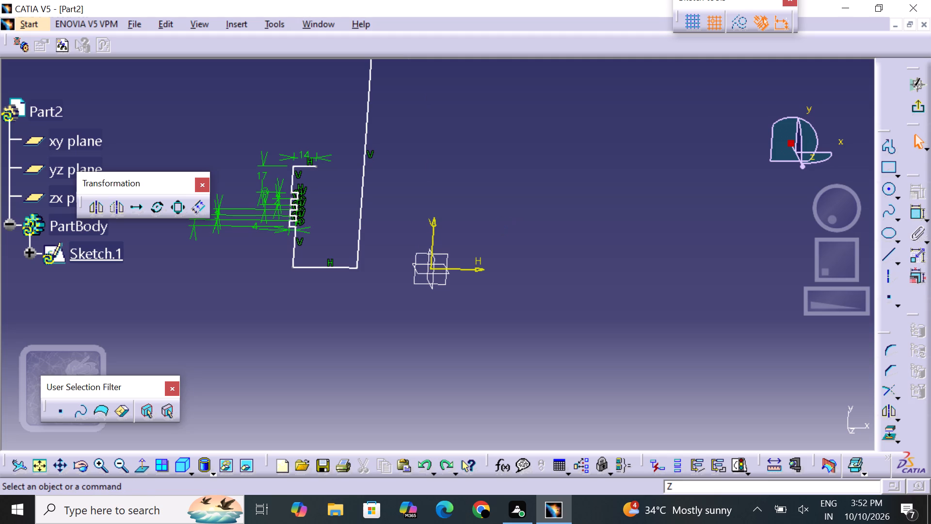
# Delete the notched profile's long right-hand line and all its remaining lines with their dimensions and constraints, emptying the sketch.
pyautogui.click(361, 212)
pyautogui.rightClick(362, 212)
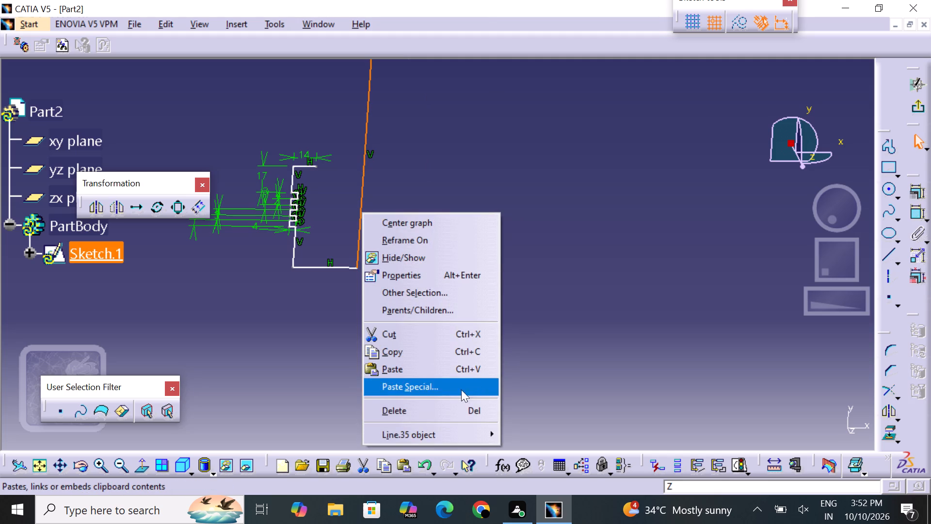
pyautogui.click(454, 406)
pyautogui.moveTo(205, 89); pyautogui.dragTo(270, 175)
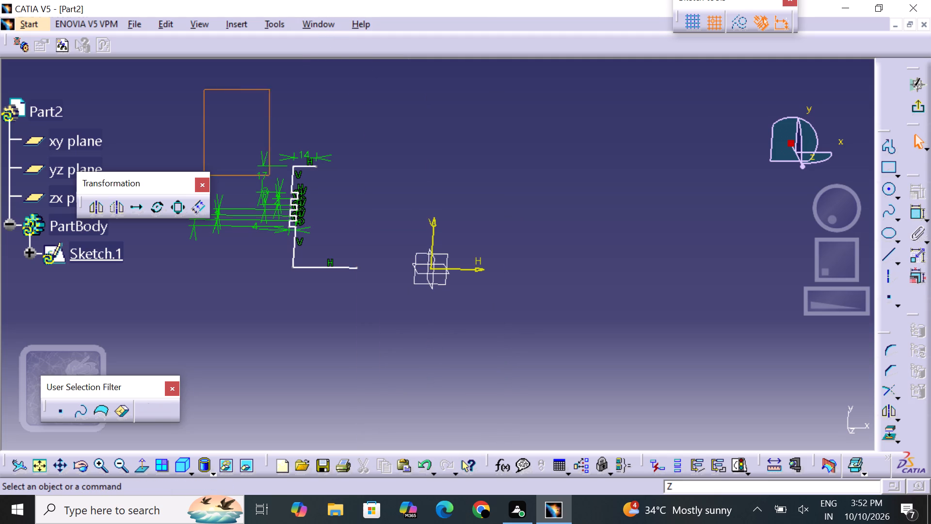
pyautogui.moveTo(270, 175); pyautogui.dragTo(405, 361)
pyautogui.rightClick(410, 363)
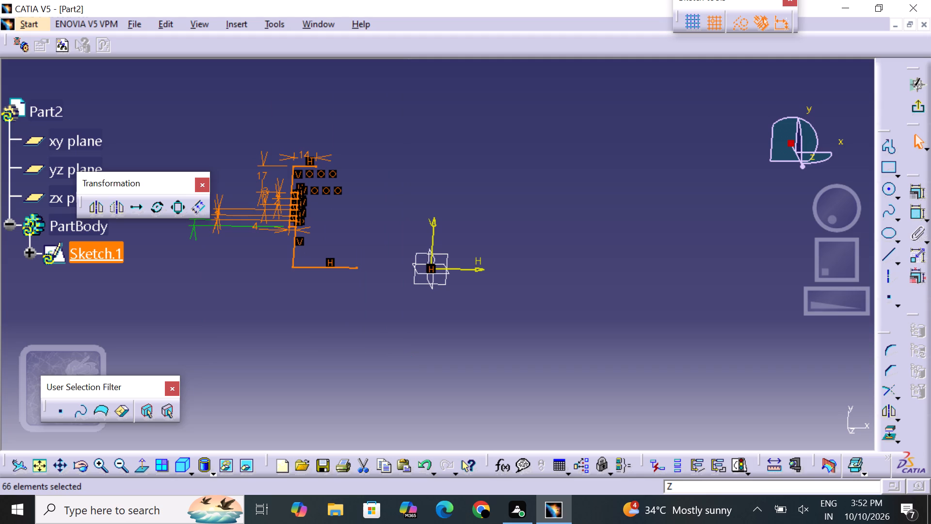
pyautogui.press('Delete')
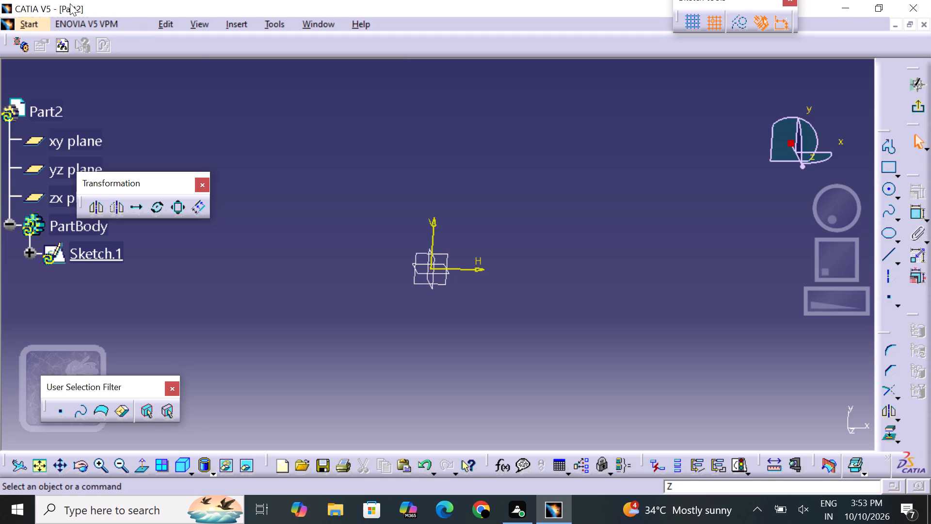
# Switch back to Part Design and start a new sketch on the xy plane.
pyautogui.click(36, 22)
pyautogui.moveTo(84, 61); pyautogui.dragTo(91, 61)
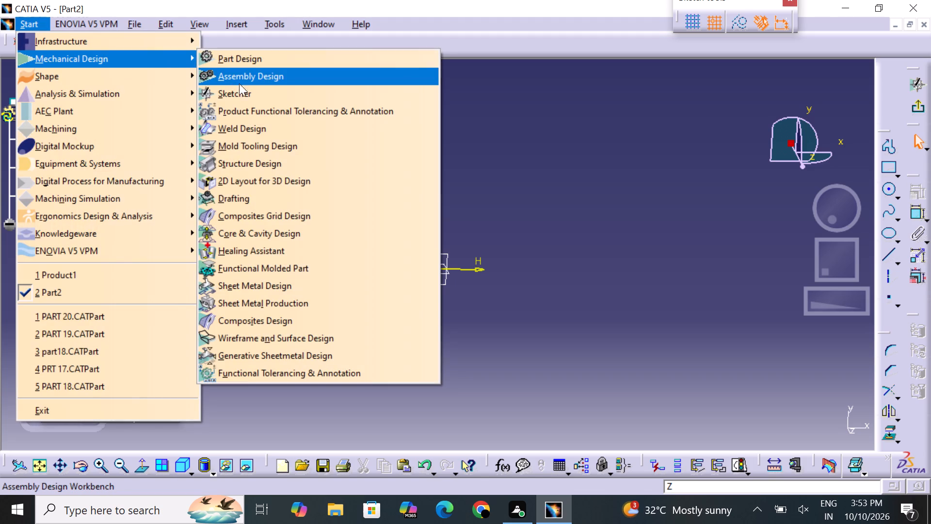
pyautogui.click(273, 59)
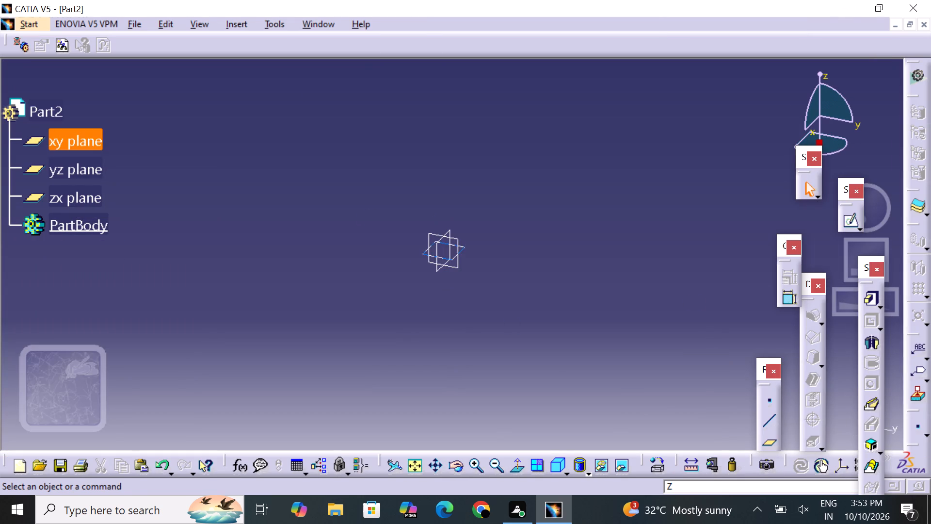
pyautogui.click(462, 248)
pyautogui.click(842, 218)
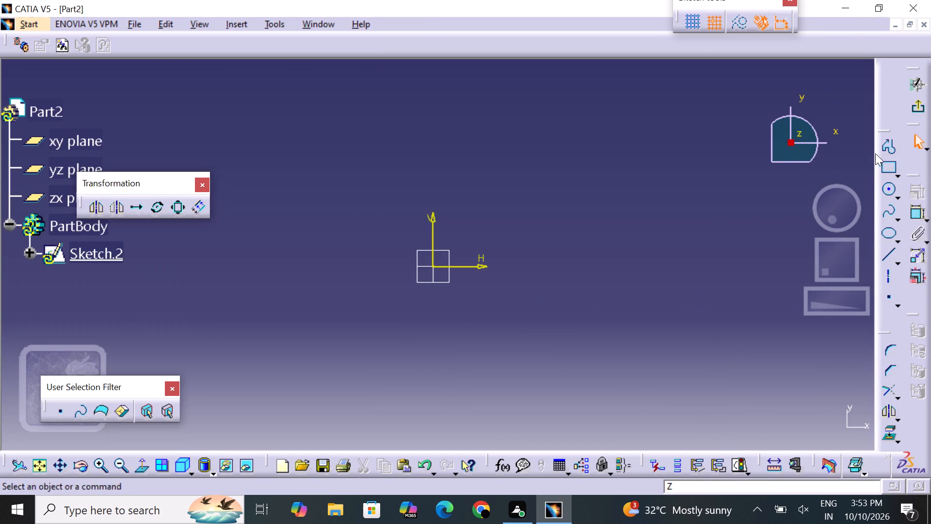
# Start a profile at about (-80, 150) with a 40 mm top line leftward, a 20 mm drop, and two 20 mm square notches 10 mm apart.
pyautogui.click(887, 143)
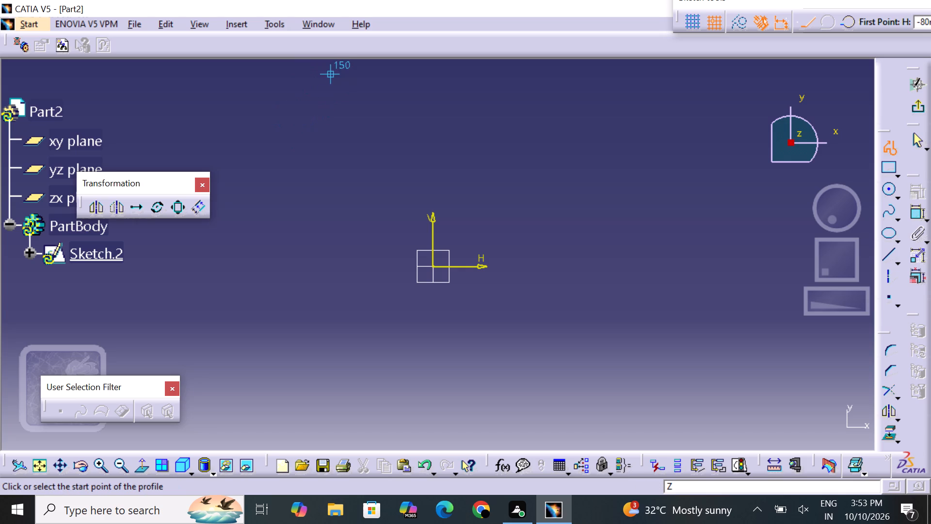
pyautogui.click(334, 80)
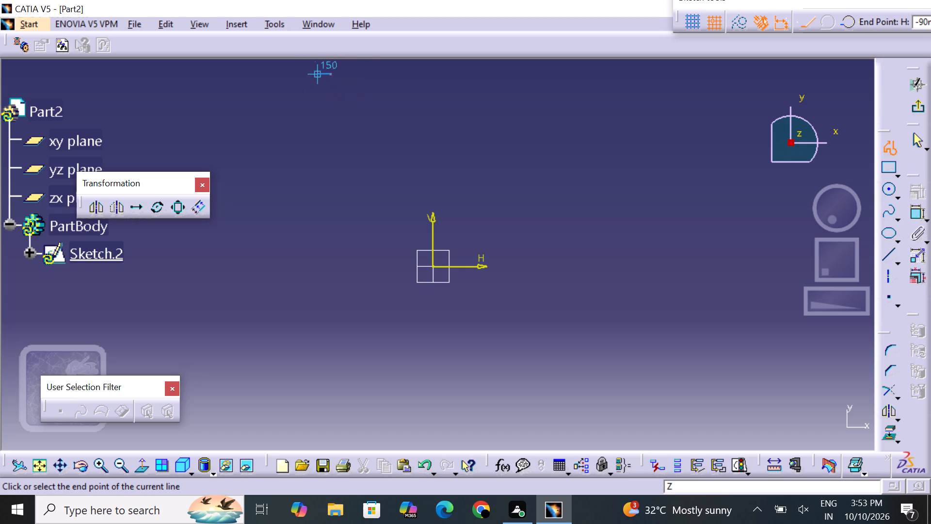
pyautogui.click(274, 77)
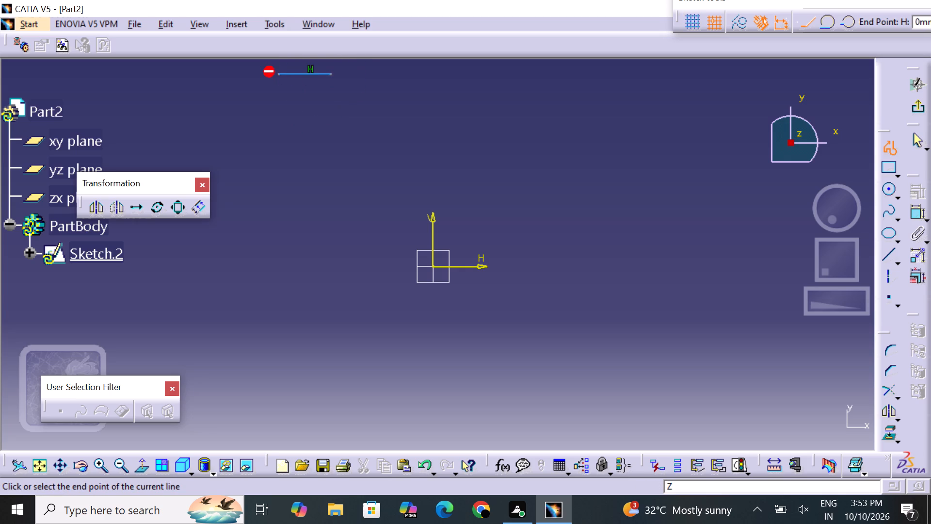
pyautogui.click(278, 100)
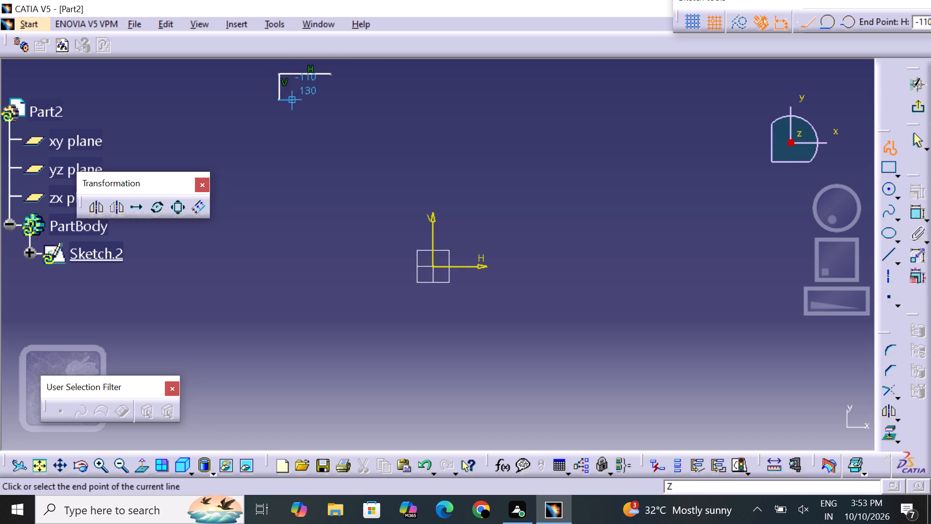
pyautogui.click(307, 102)
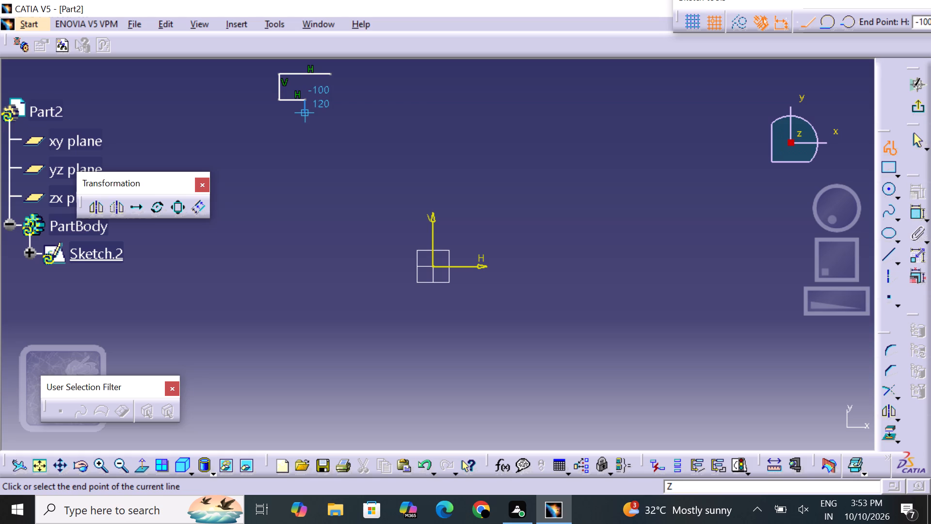
pyautogui.click(300, 120)
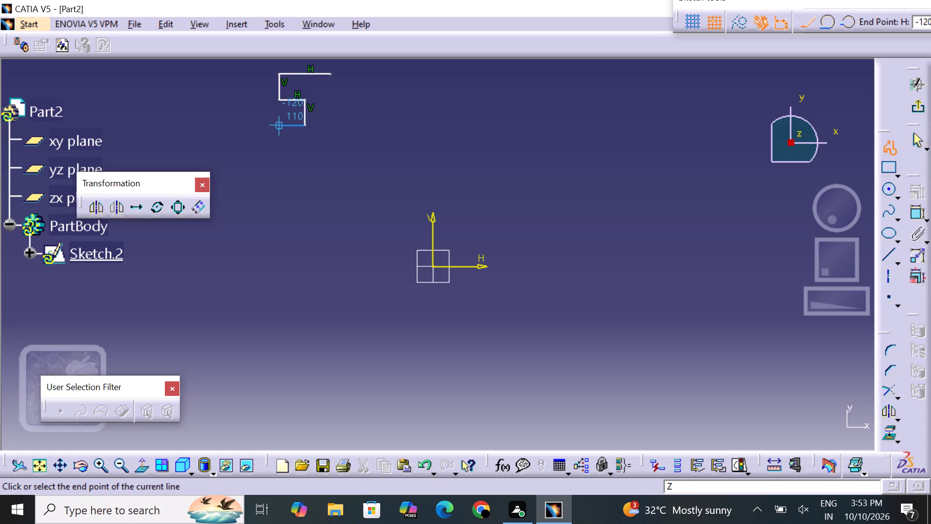
pyautogui.click(276, 122)
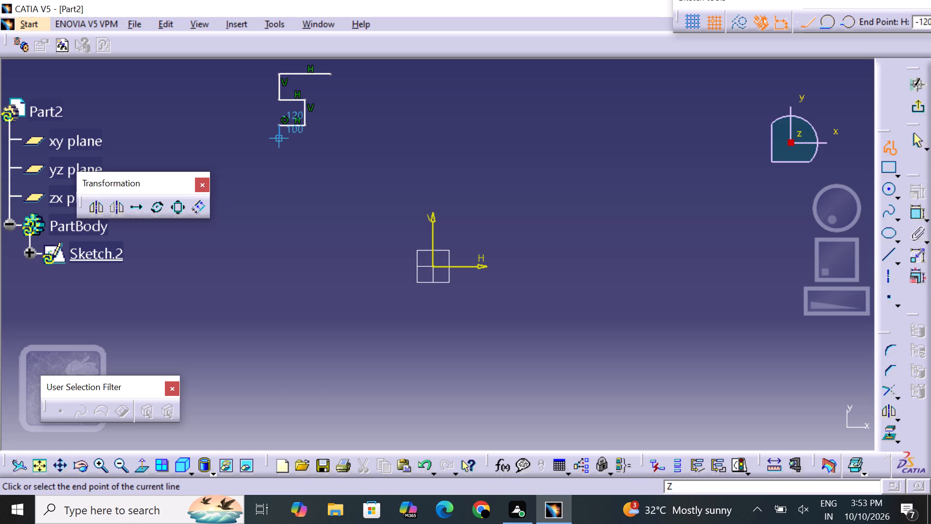
pyautogui.click(278, 142)
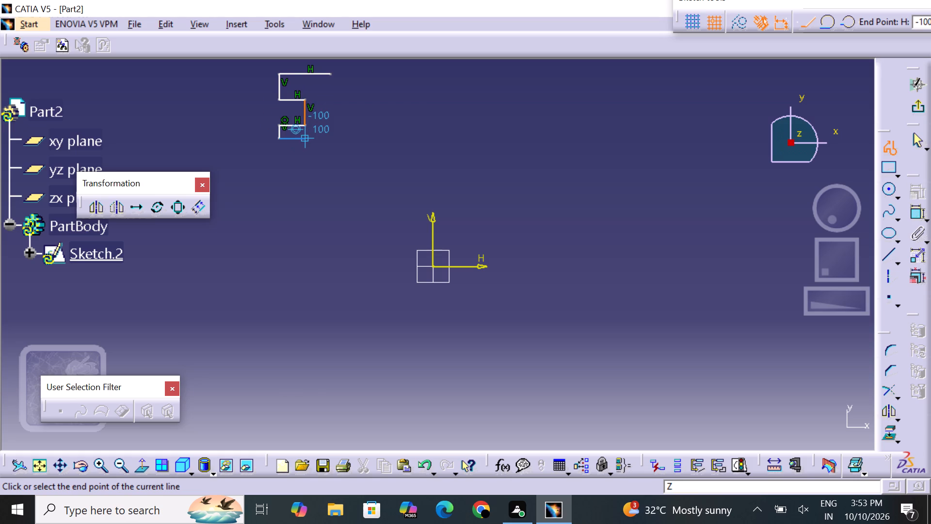
pyautogui.click(304, 140)
pyautogui.click(302, 162)
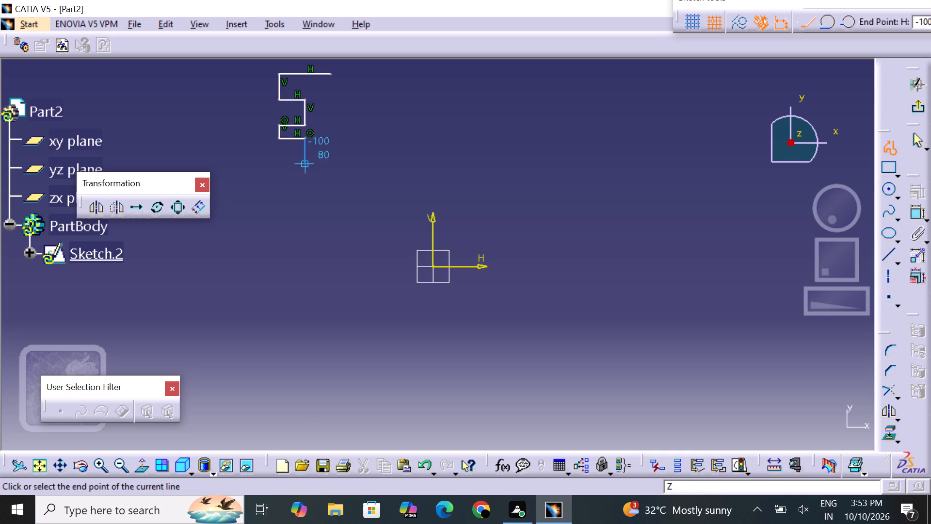
pyautogui.click(280, 158)
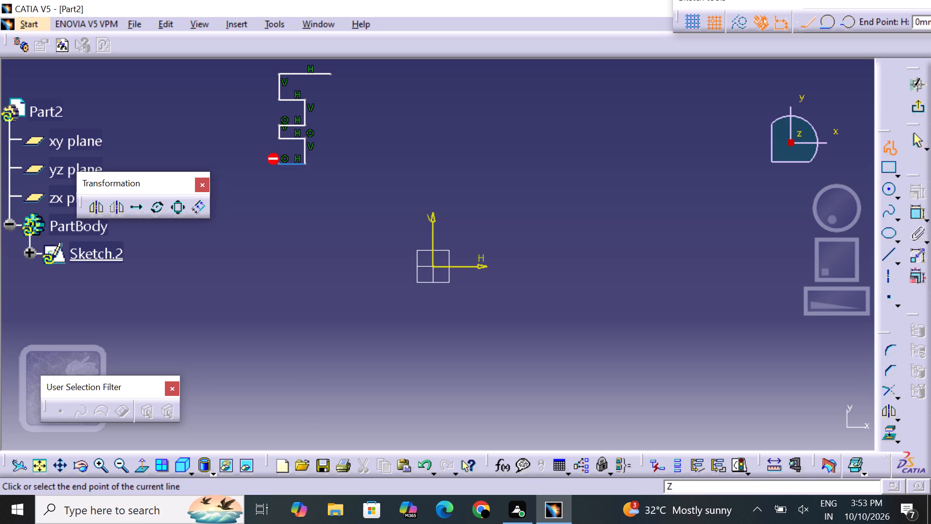
# Continue the profile down its left side with two more 20 mm square notches, each preceded by a 10 mm vertical segment.
pyautogui.click(278, 179)
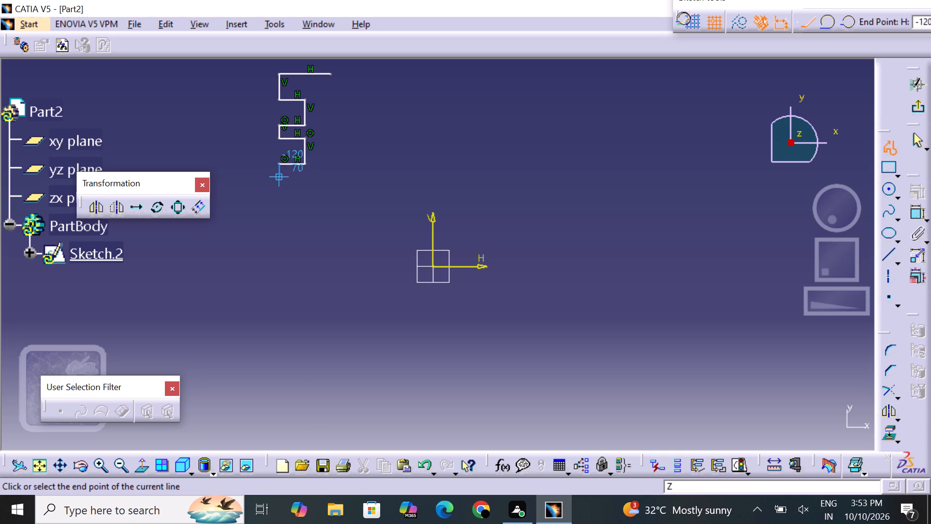
pyautogui.click(305, 178)
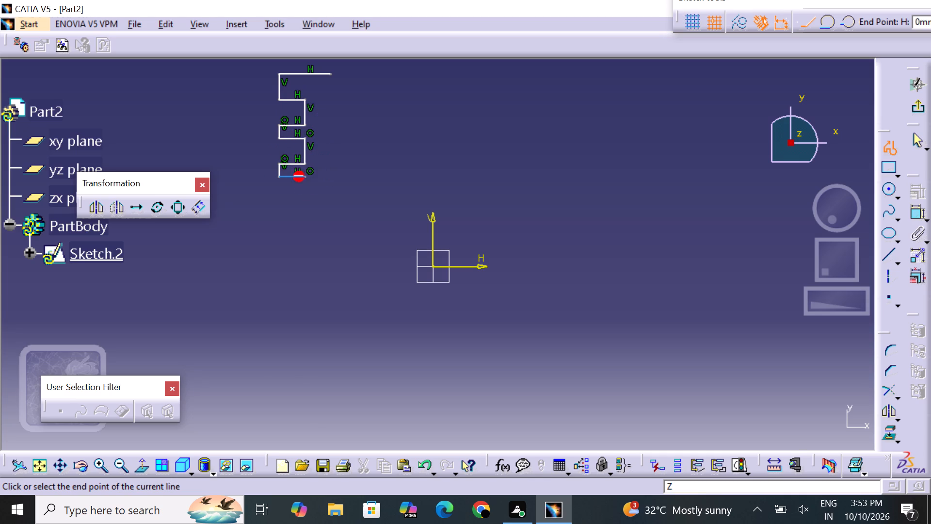
pyautogui.click(302, 199)
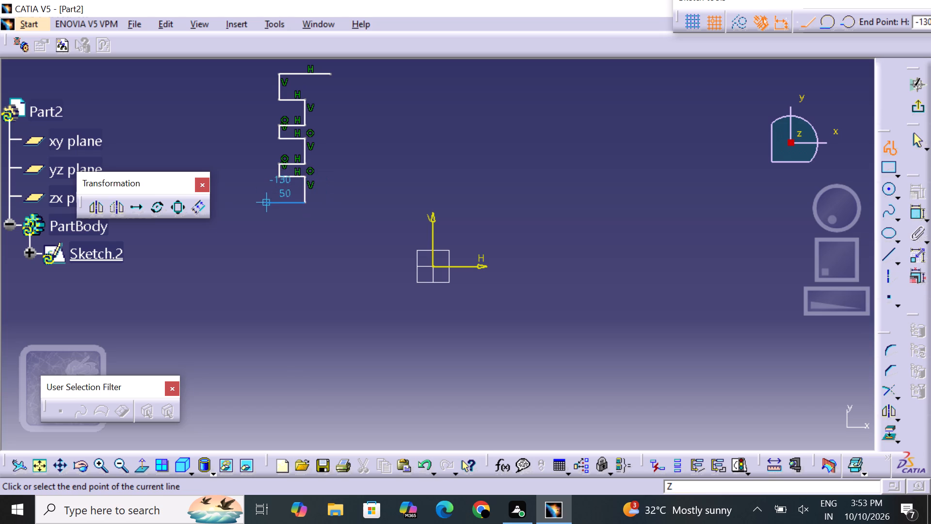
pyautogui.click(278, 197)
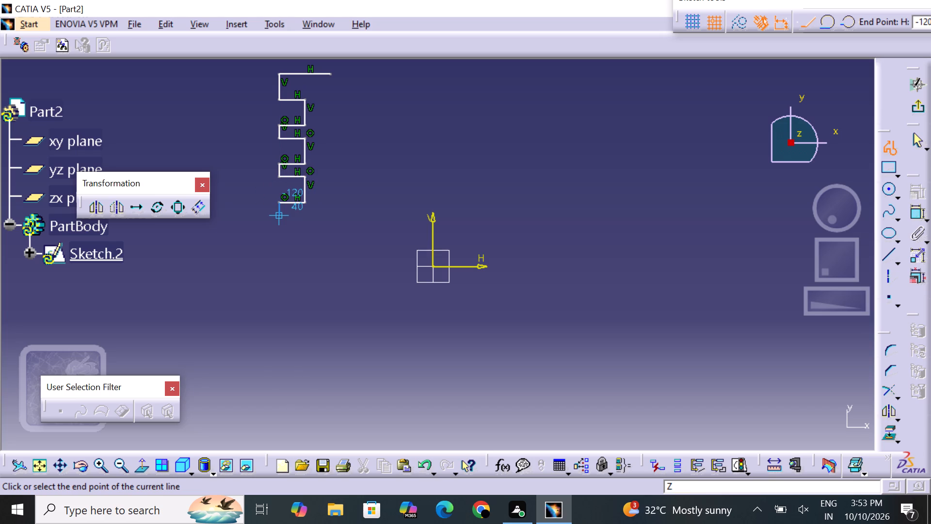
pyautogui.click(276, 219)
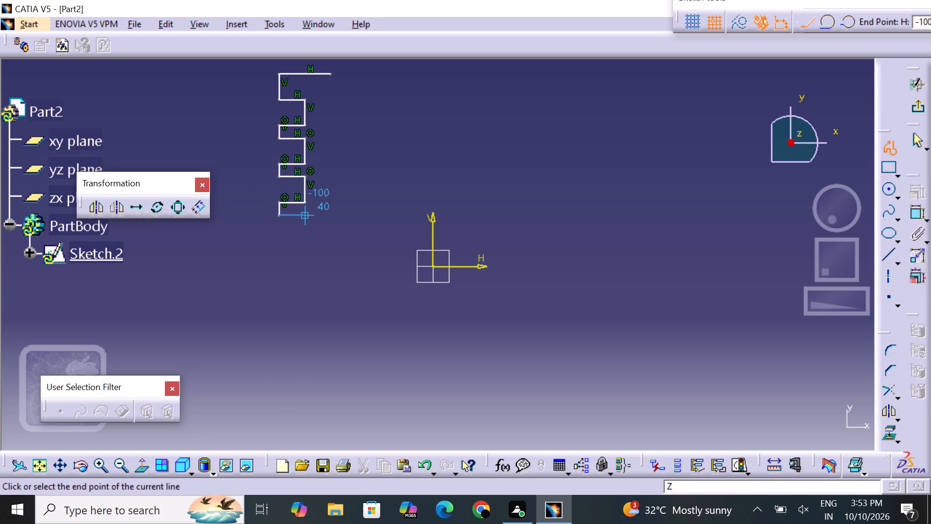
pyautogui.click(302, 219)
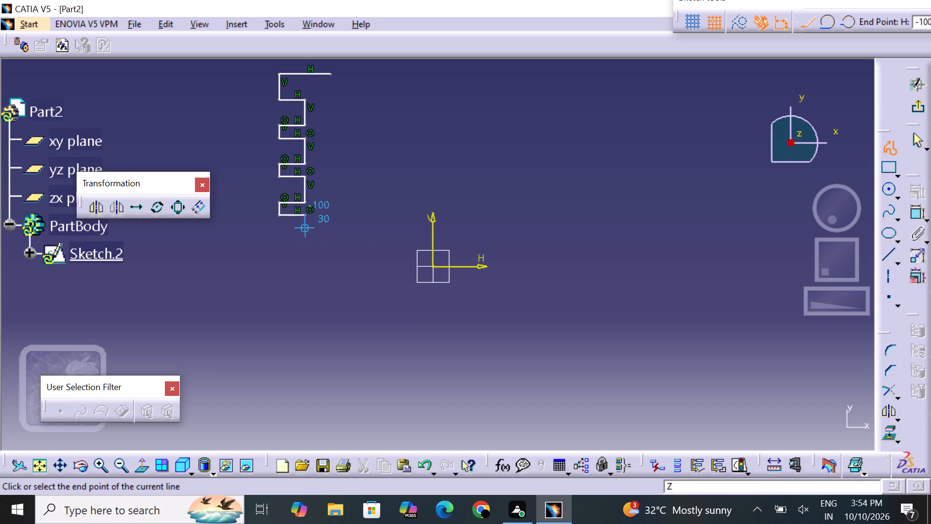
pyautogui.click(302, 235)
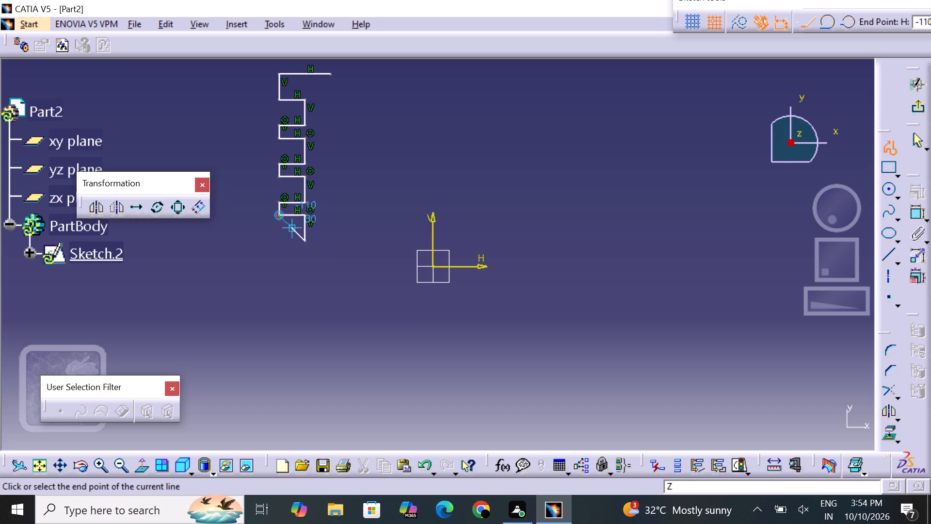
pyautogui.click(280, 234)
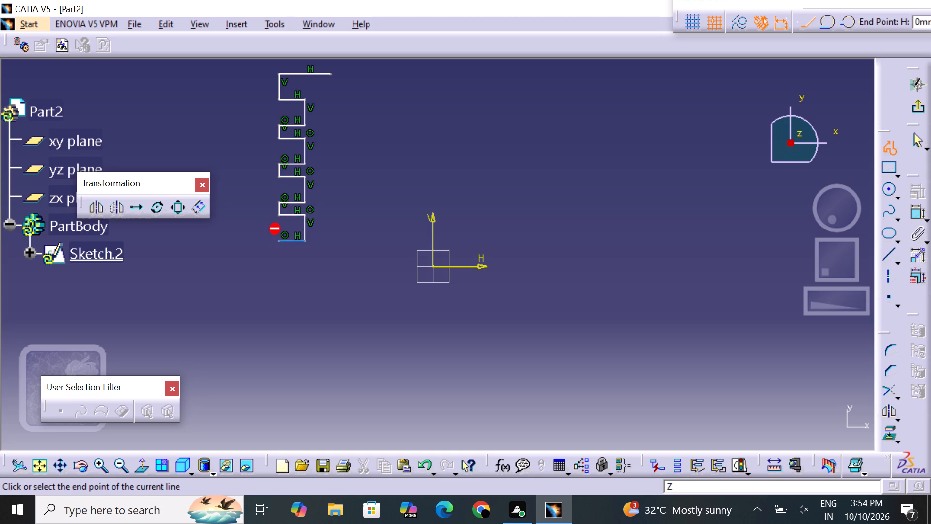
# Finish the open profile with a 20 mm line down to the horizontal axis, a 50 mm bottom line and a 140 mm right-hand vertical line.
pyautogui.click(276, 265)
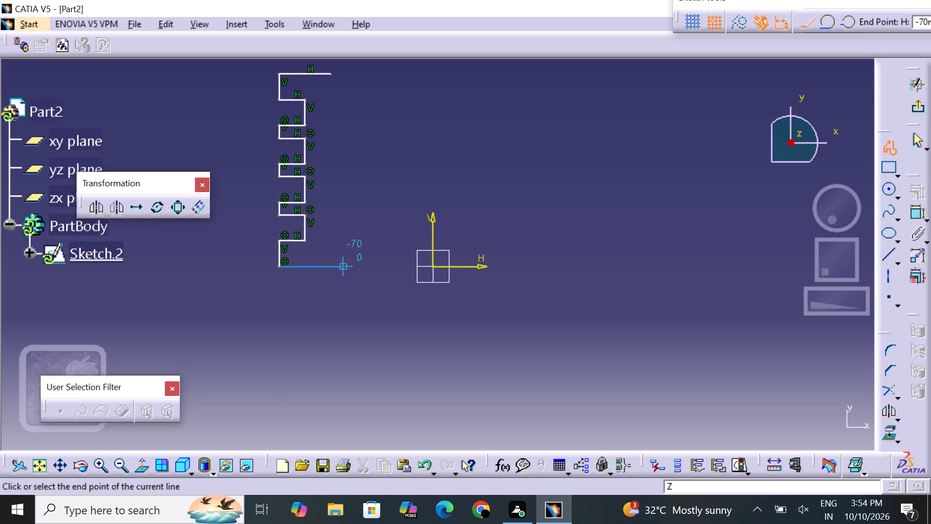
pyautogui.click(348, 266)
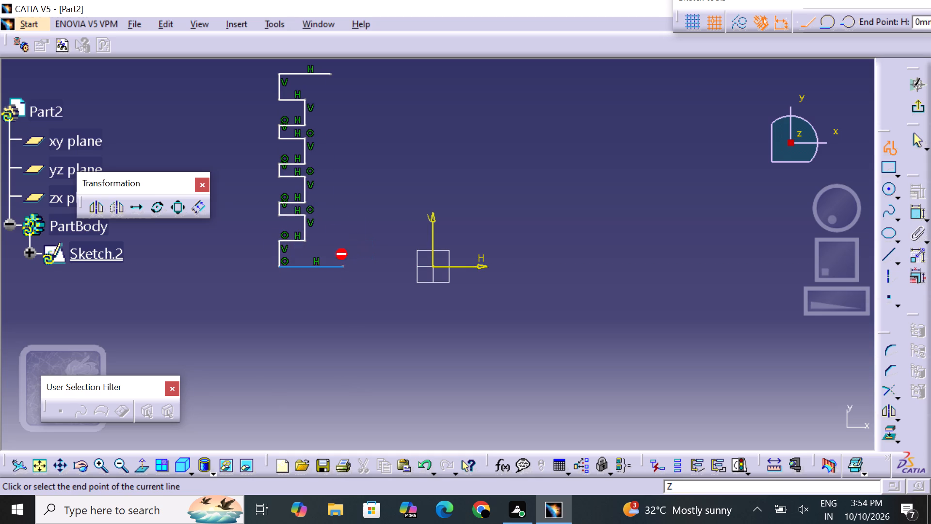
pyautogui.click(338, 89)
pyautogui.press('`')
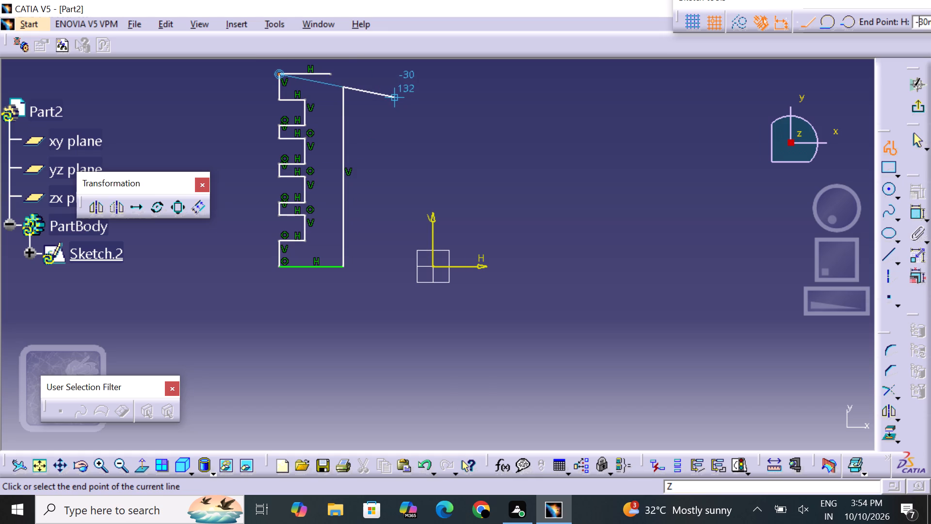
pyautogui.press('`')
pyautogui.press('Escape')
pyautogui.press('Escape')
pyautogui.press('Escape')
pyautogui.press('Escape')
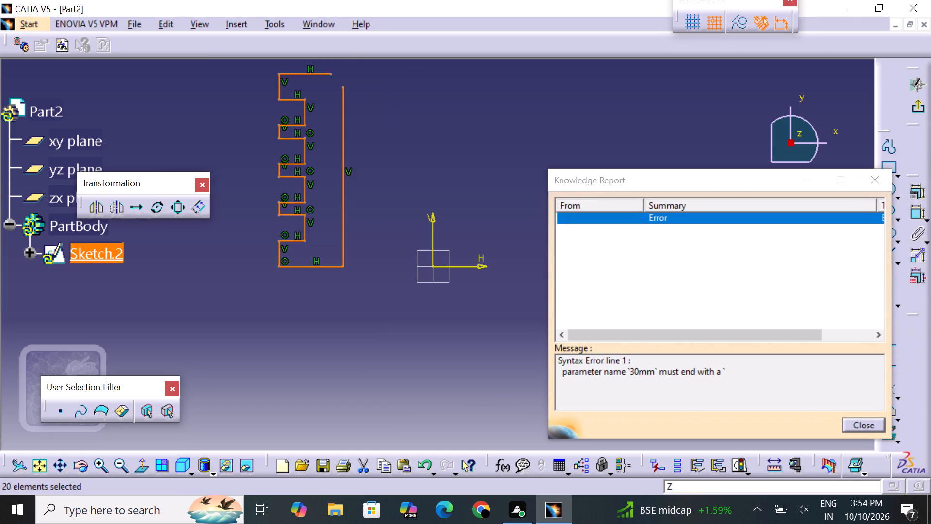
pyautogui.press('Escape')
pyautogui.press('Escape')
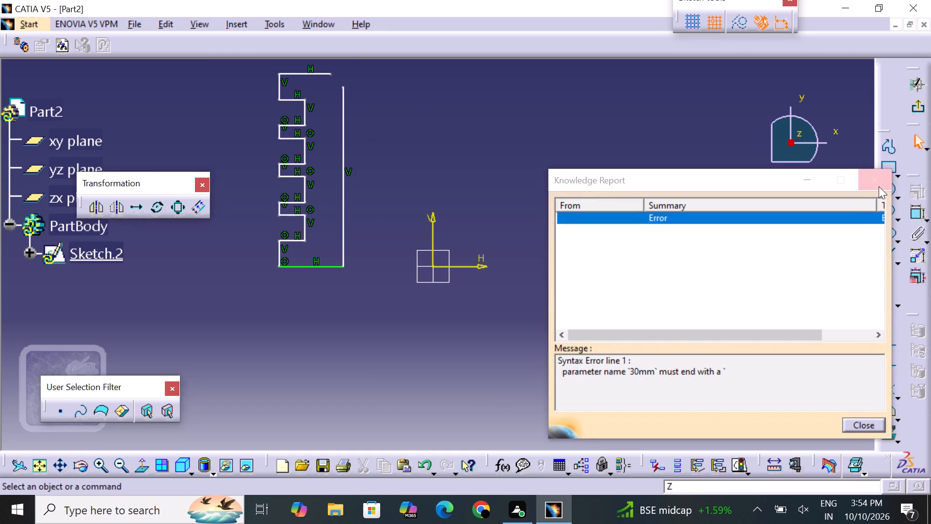
pyautogui.click(879, 186)
pyautogui.moveTo(363, 123); pyautogui.dragTo(373, 177, button='middle')
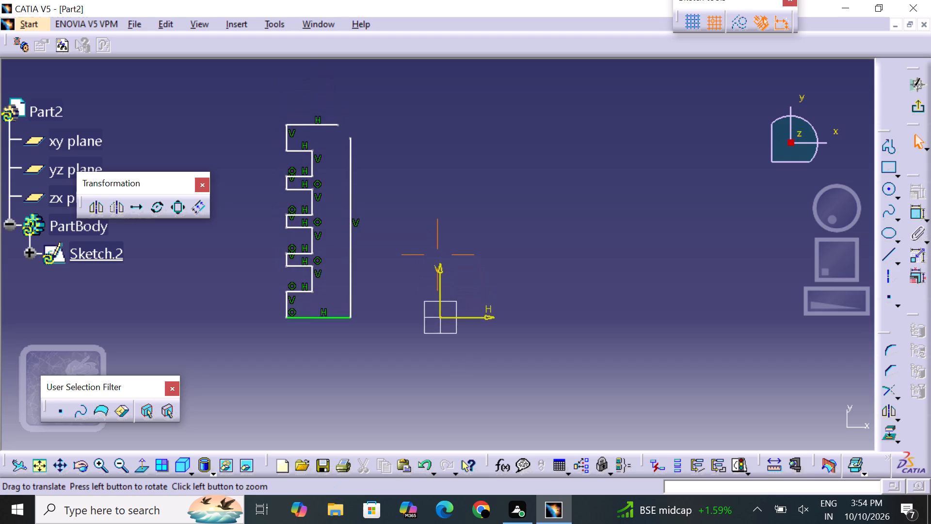
# Dimension the profile's top horizontal line, placing the dimension above it, and set its length to 14 mm.
pyautogui.moveTo(373, 177); pyautogui.dragTo(374, 179, button='middle')
pyautogui.scroll(1, 374, 179)
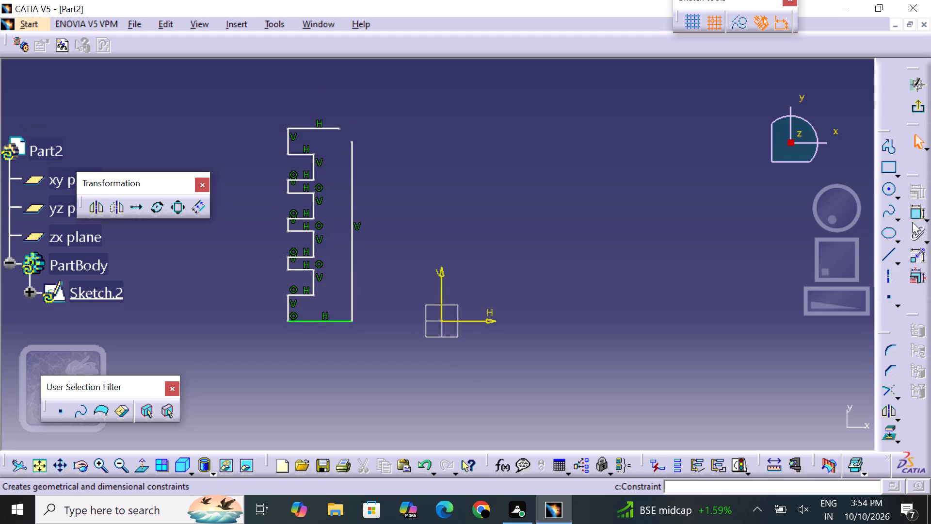
pyautogui.click(915, 215)
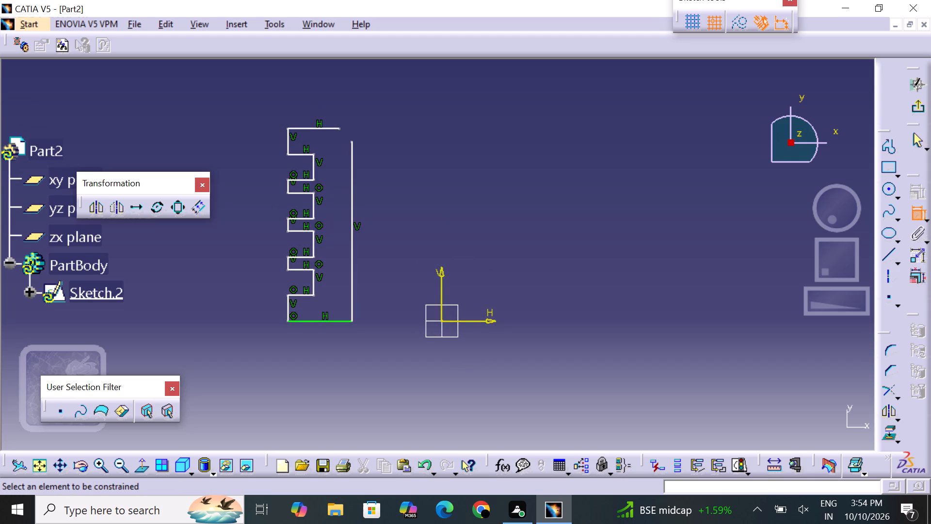
pyautogui.click(309, 128)
pyautogui.click(310, 104)
pyautogui.doubleClick(310, 98)
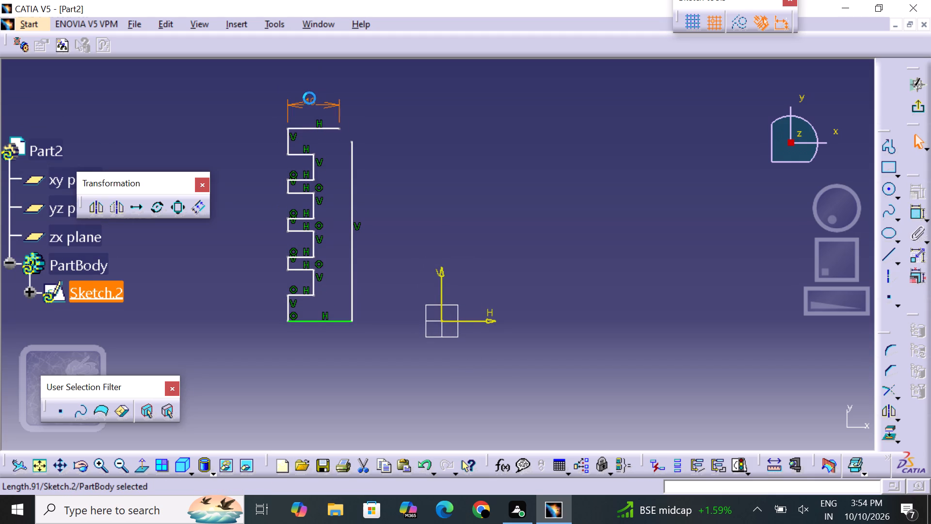
pyautogui.doubleClick(310, 102)
pyautogui.press('BackSpace')
pyautogui.write('14')
pyautogui.press('Return')
pyautogui.click(410, 92)
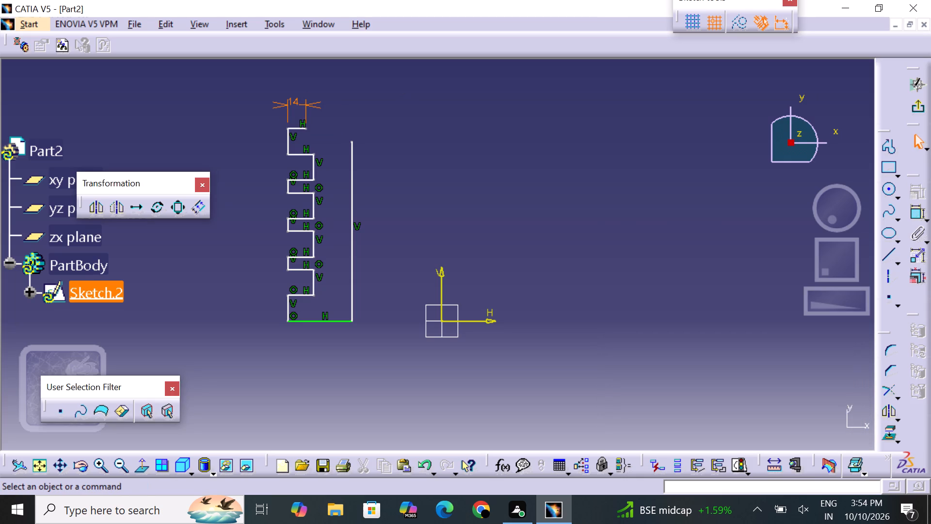
# Dimension the uppermost vertical segment on the profile's notched side and set its length to 17 mm.
pyautogui.click(918, 214)
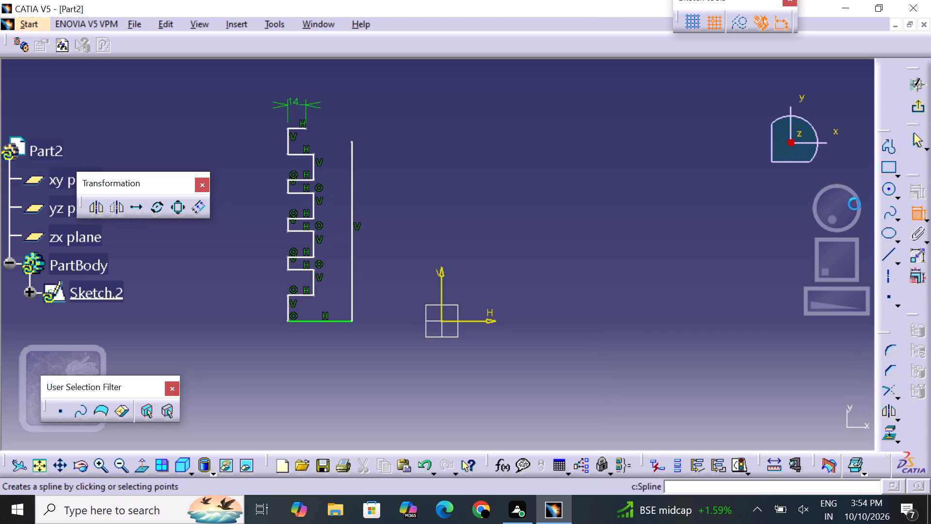
pyautogui.click(290, 143)
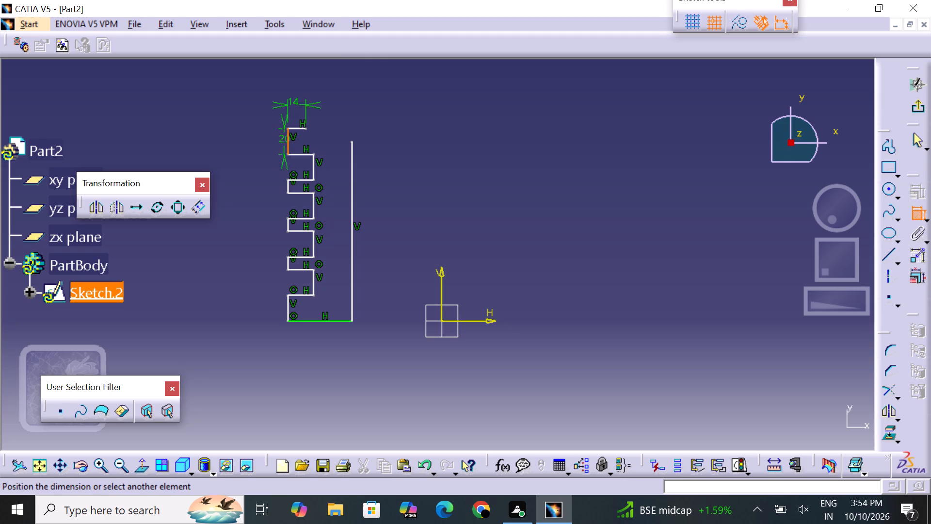
pyautogui.click(265, 148)
pyautogui.doubleClick(265, 146)
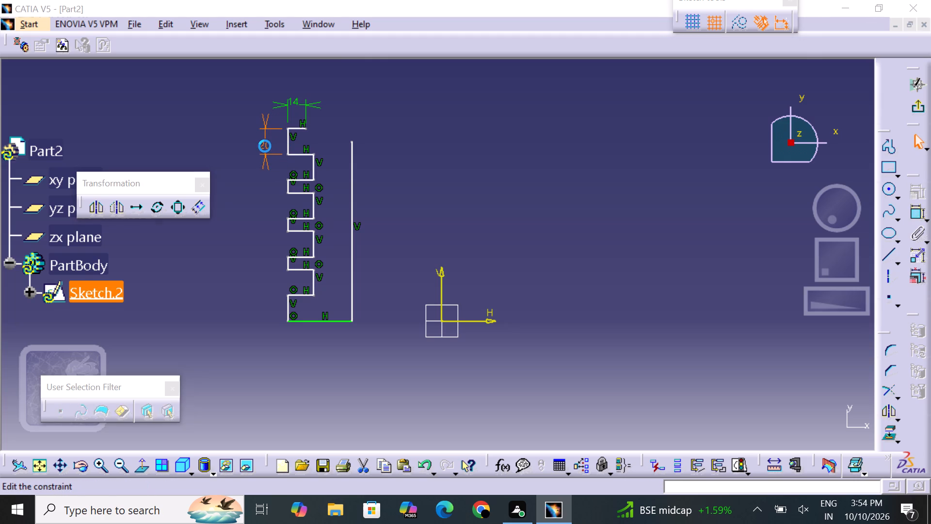
pyautogui.press('BackSpace')
pyautogui.write('17')
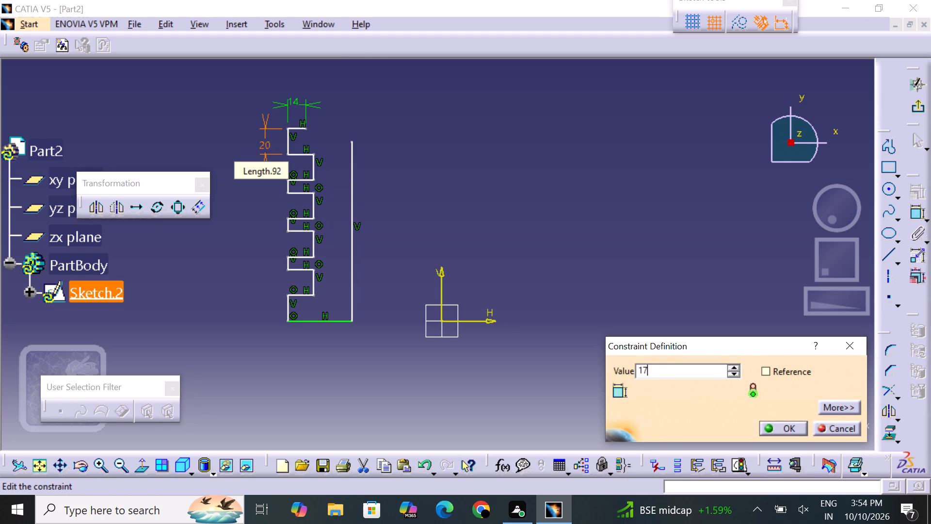
pyautogui.press('Return')
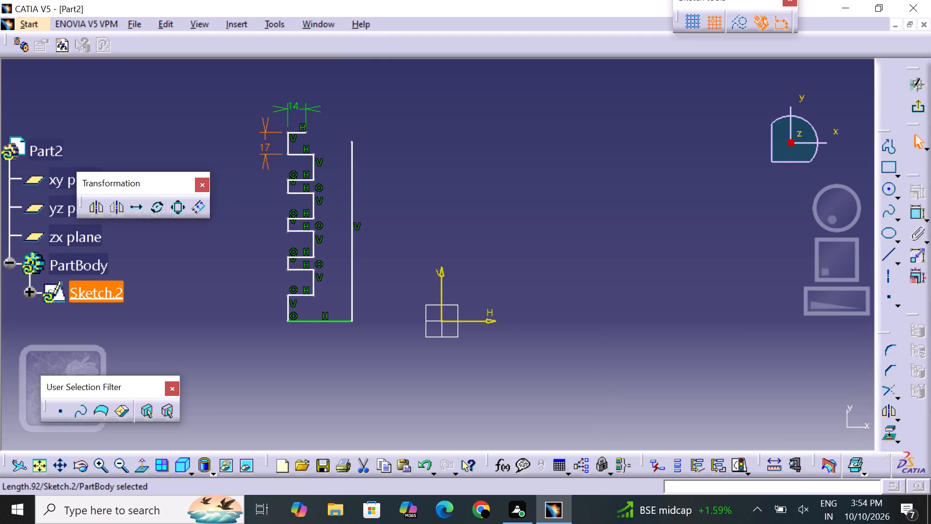
pyautogui.click(444, 175)
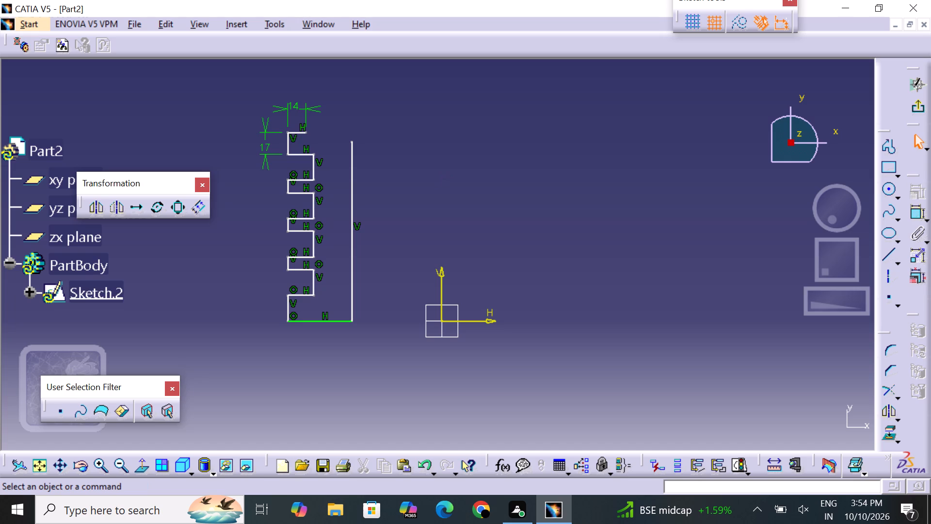
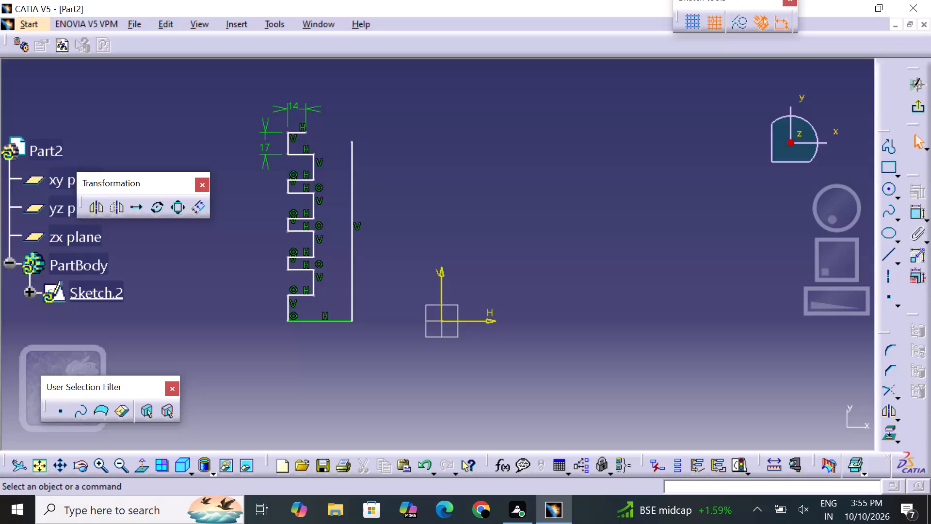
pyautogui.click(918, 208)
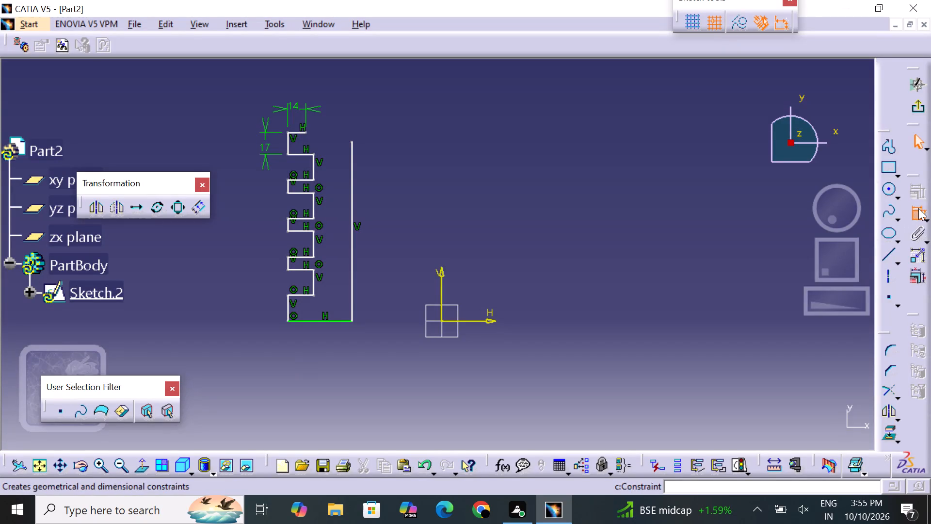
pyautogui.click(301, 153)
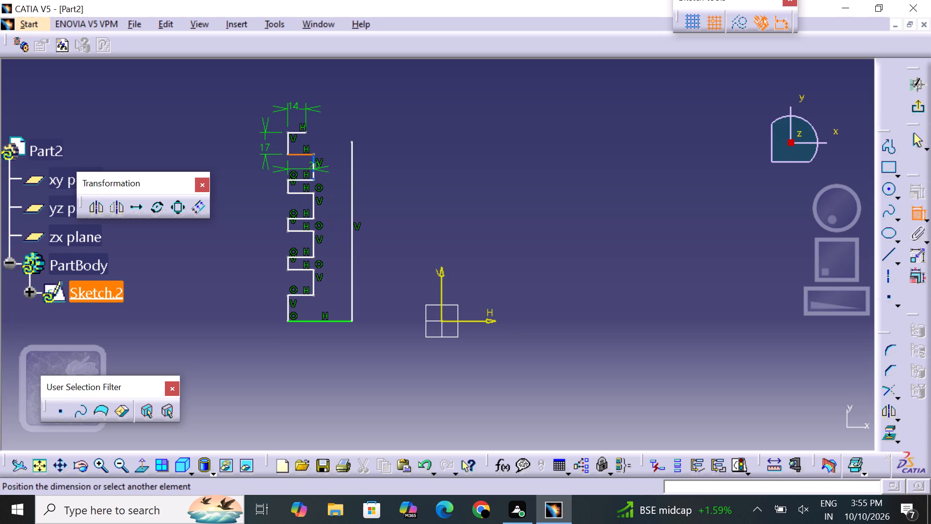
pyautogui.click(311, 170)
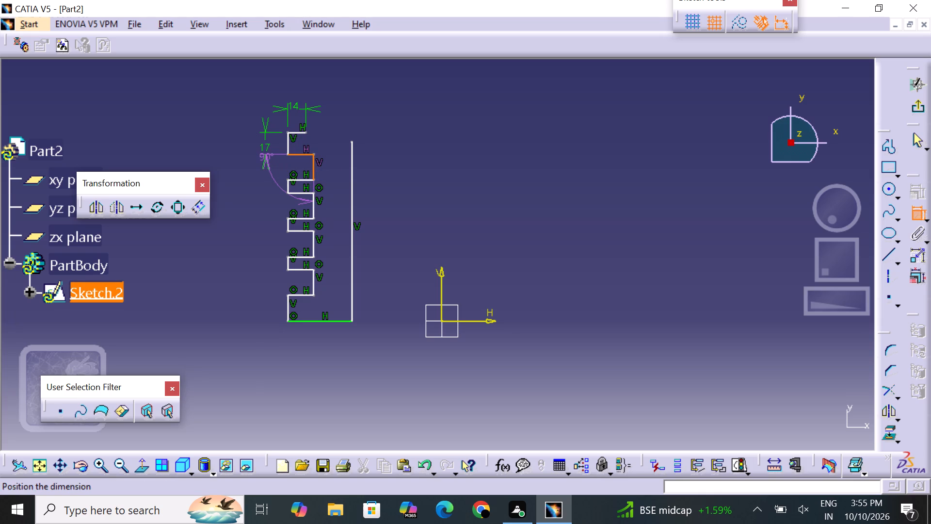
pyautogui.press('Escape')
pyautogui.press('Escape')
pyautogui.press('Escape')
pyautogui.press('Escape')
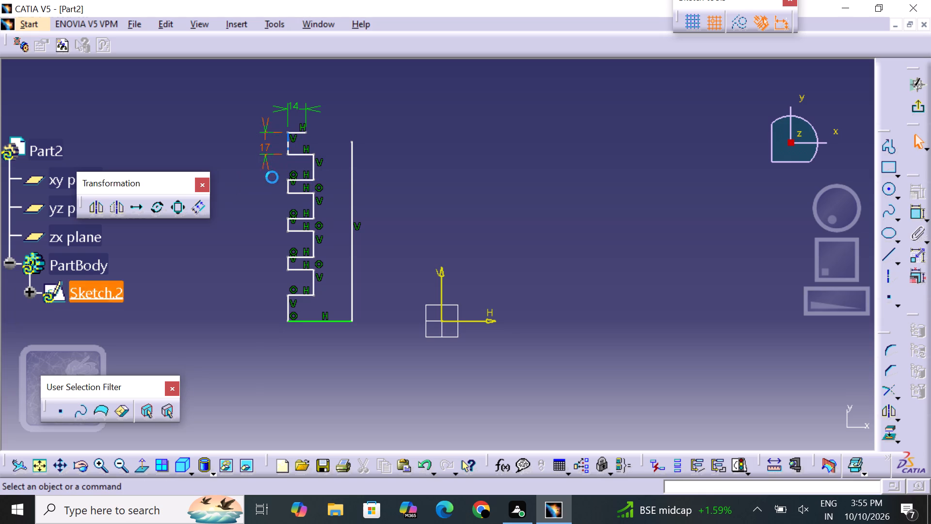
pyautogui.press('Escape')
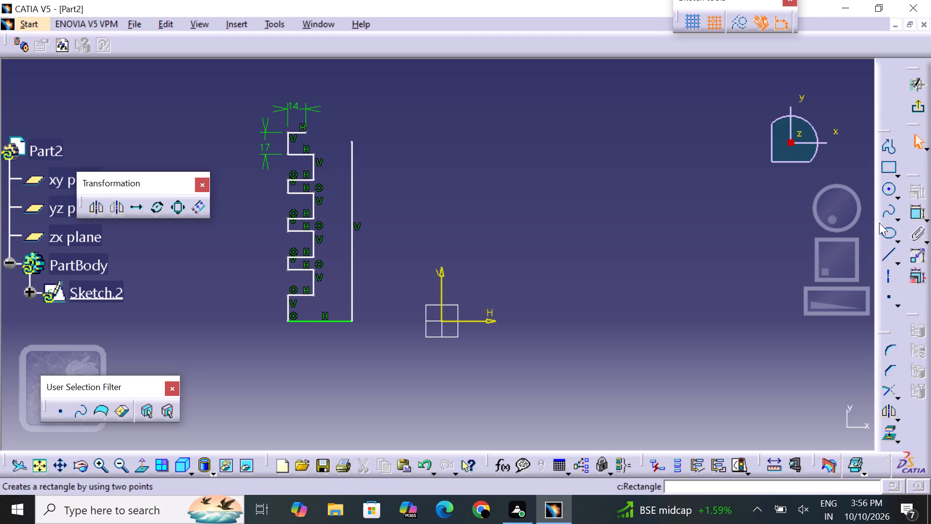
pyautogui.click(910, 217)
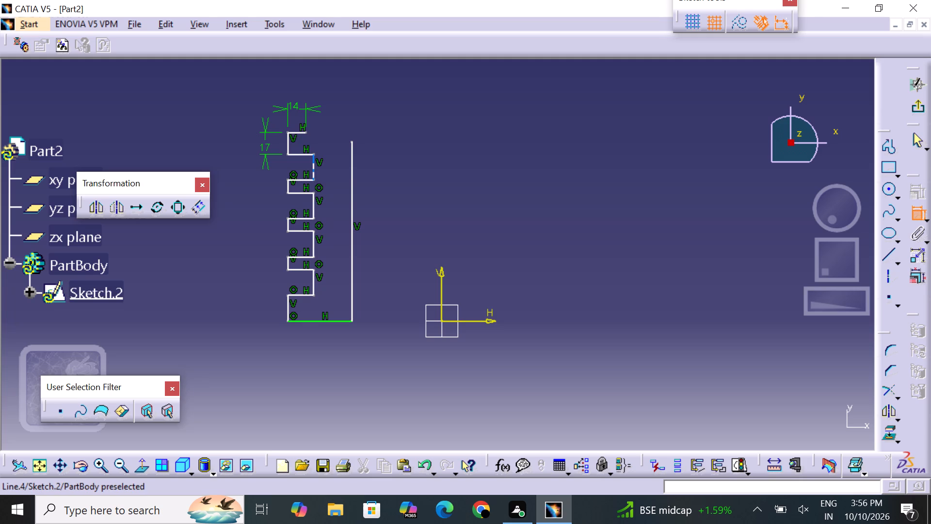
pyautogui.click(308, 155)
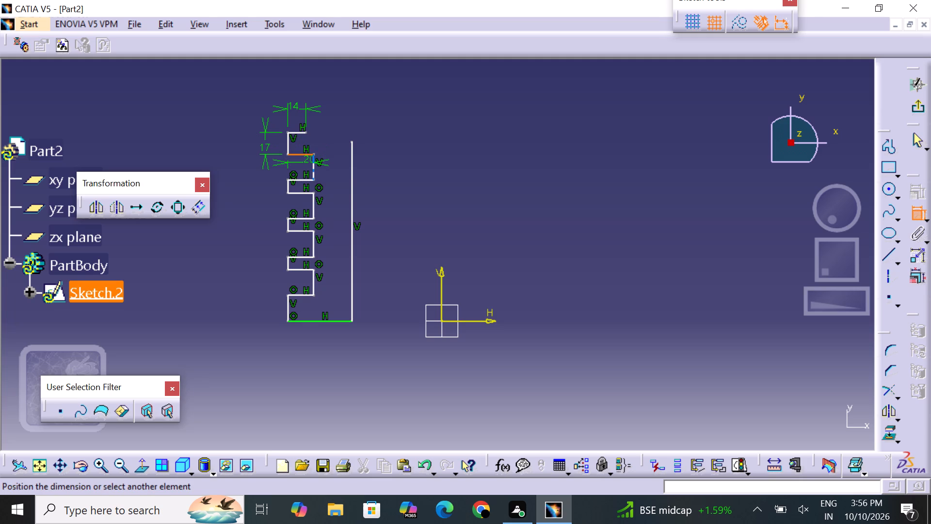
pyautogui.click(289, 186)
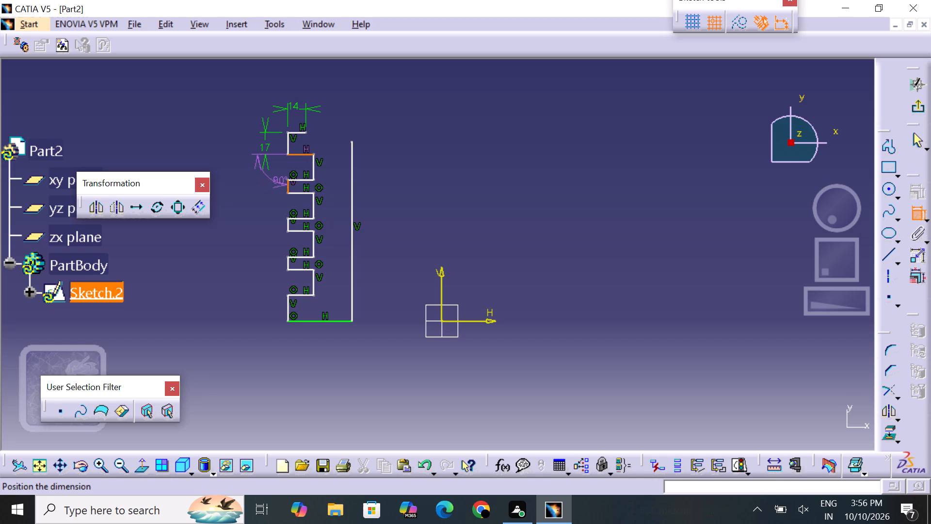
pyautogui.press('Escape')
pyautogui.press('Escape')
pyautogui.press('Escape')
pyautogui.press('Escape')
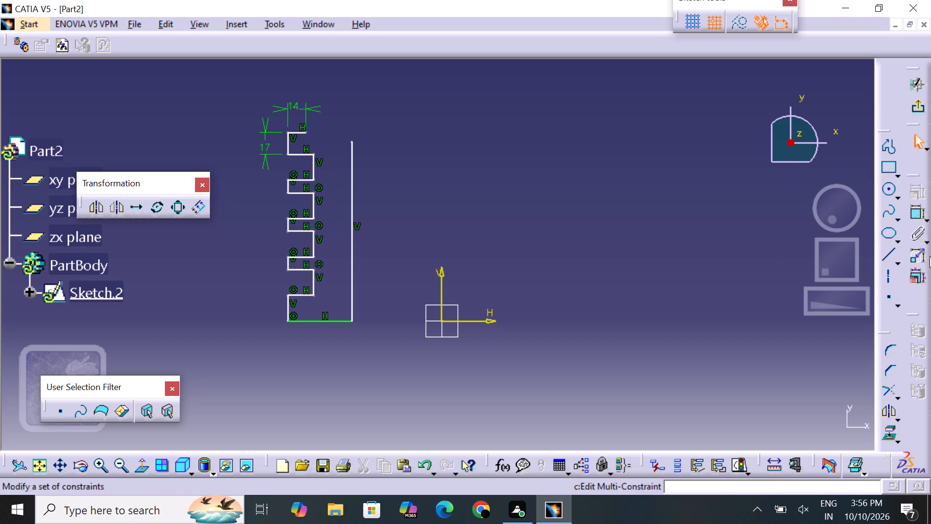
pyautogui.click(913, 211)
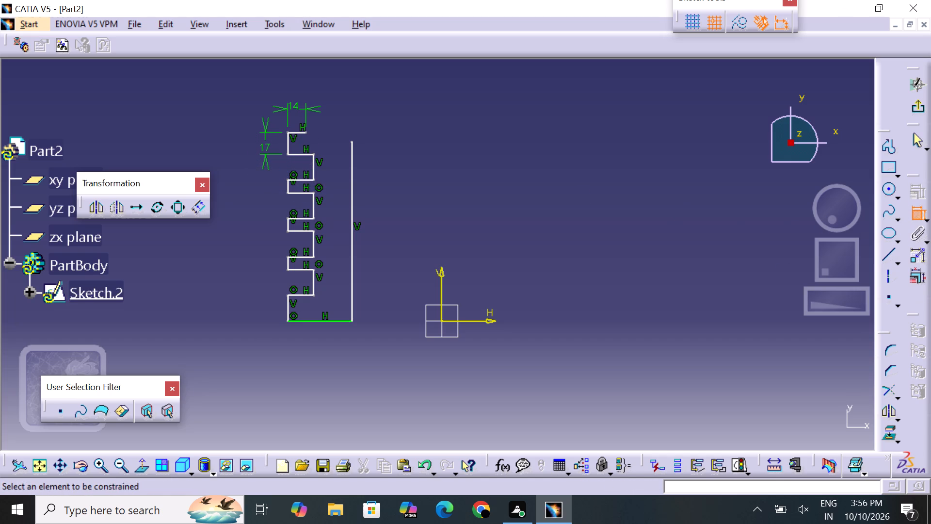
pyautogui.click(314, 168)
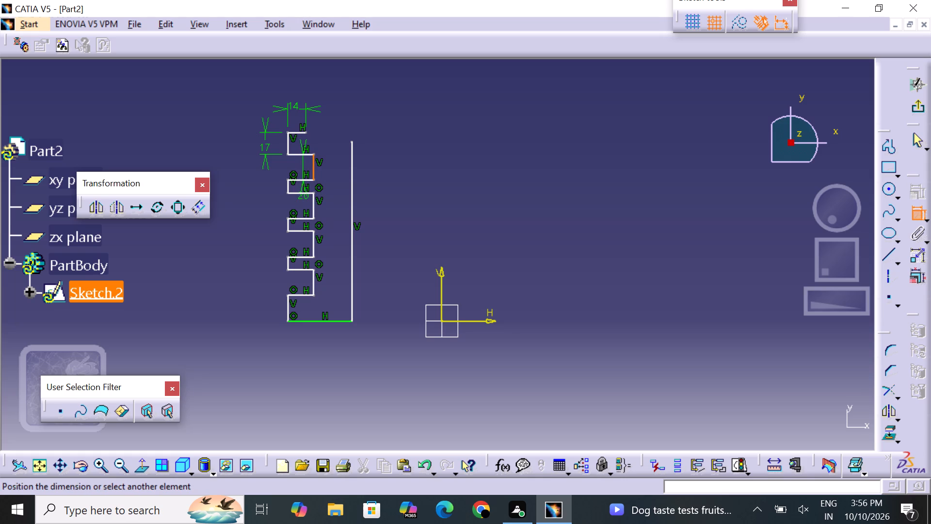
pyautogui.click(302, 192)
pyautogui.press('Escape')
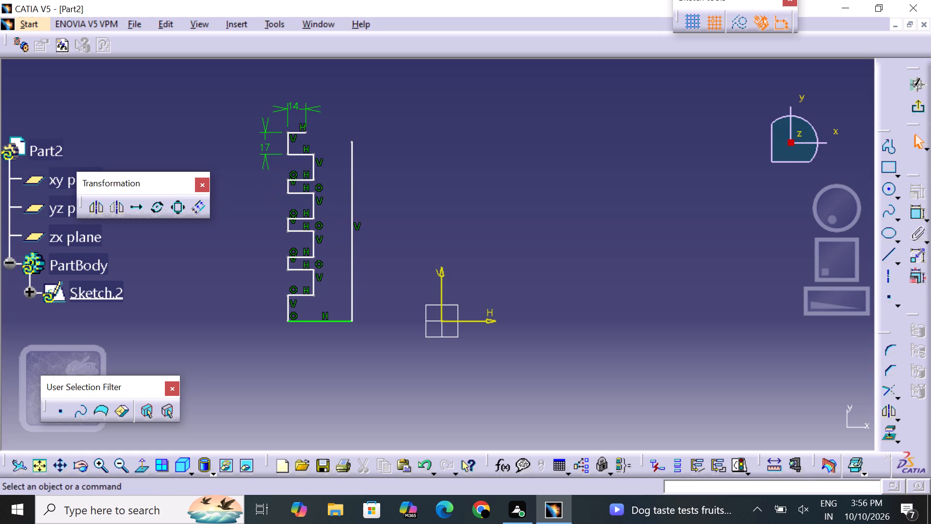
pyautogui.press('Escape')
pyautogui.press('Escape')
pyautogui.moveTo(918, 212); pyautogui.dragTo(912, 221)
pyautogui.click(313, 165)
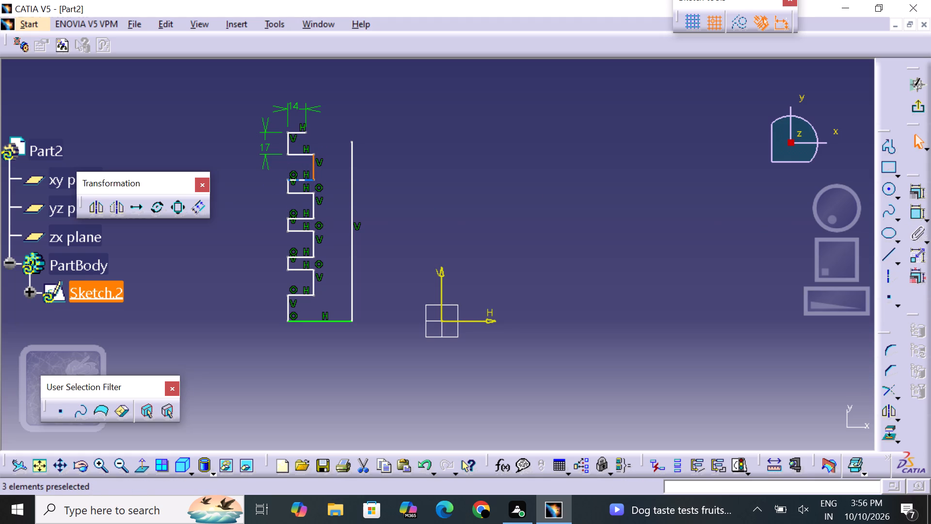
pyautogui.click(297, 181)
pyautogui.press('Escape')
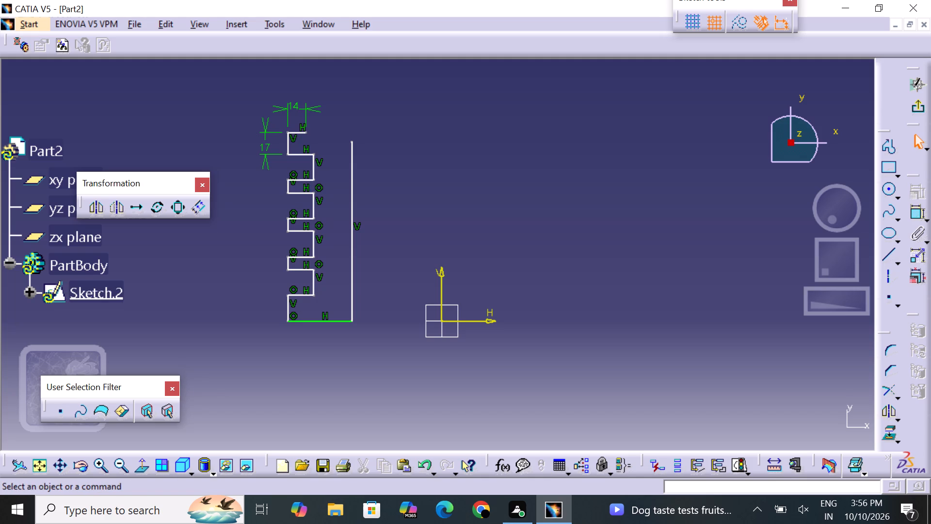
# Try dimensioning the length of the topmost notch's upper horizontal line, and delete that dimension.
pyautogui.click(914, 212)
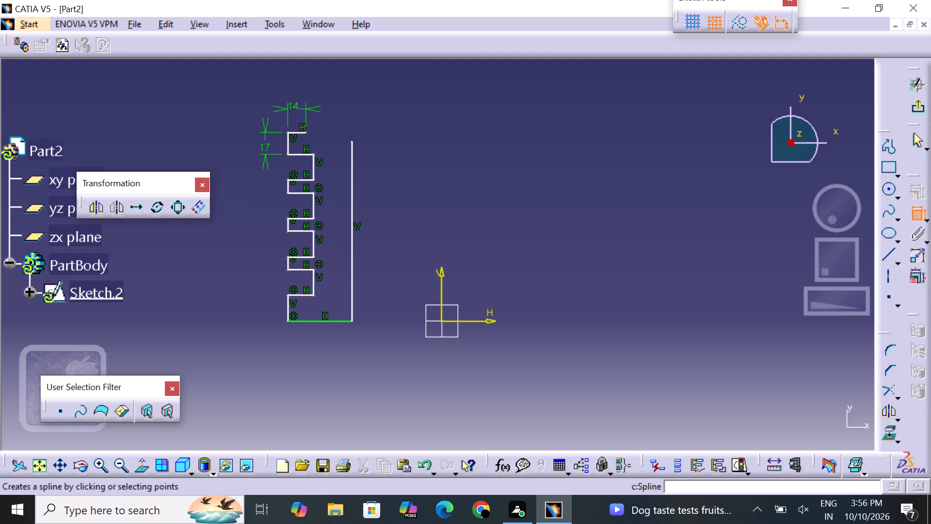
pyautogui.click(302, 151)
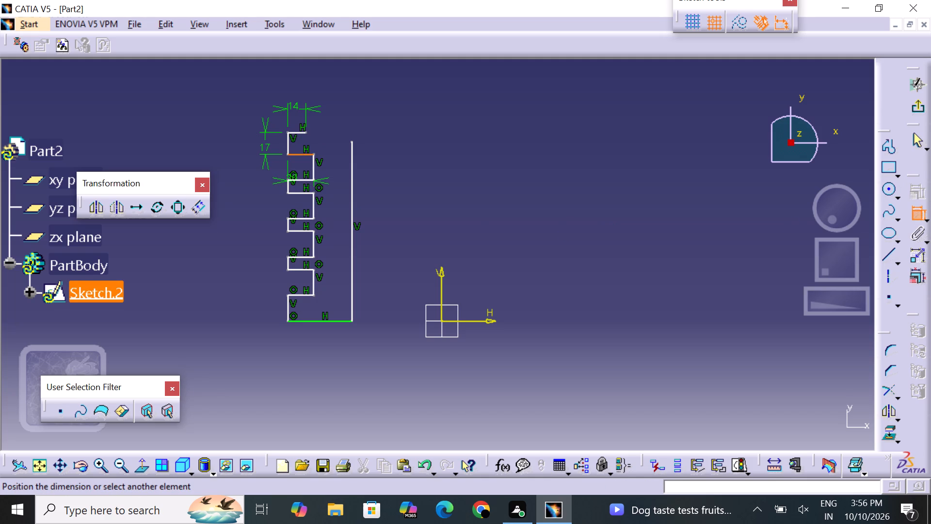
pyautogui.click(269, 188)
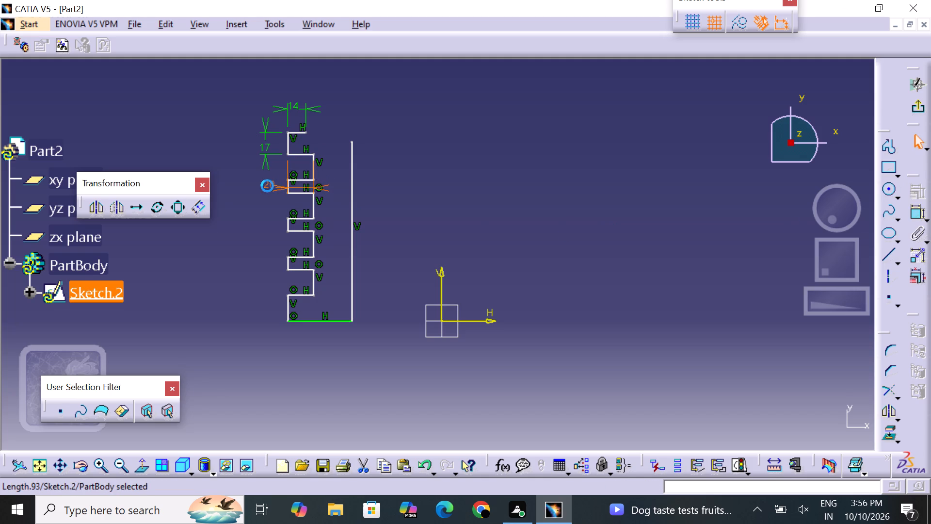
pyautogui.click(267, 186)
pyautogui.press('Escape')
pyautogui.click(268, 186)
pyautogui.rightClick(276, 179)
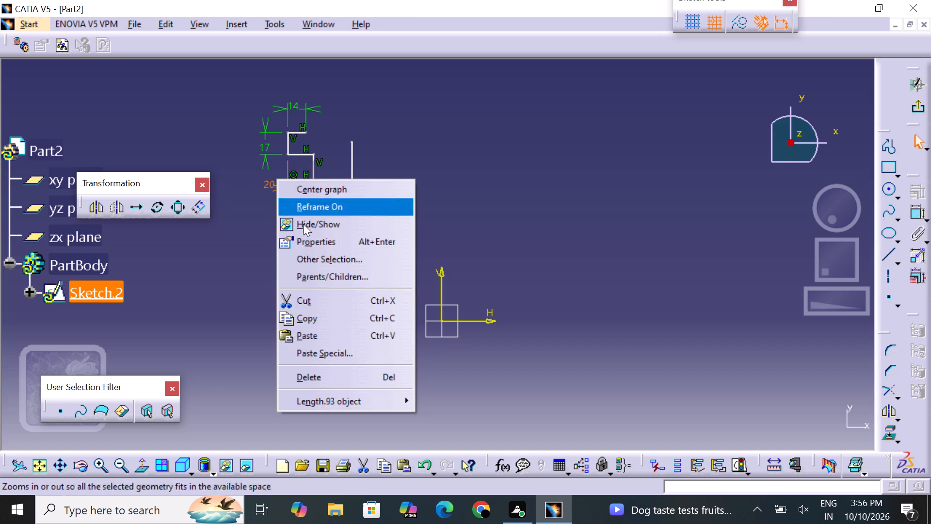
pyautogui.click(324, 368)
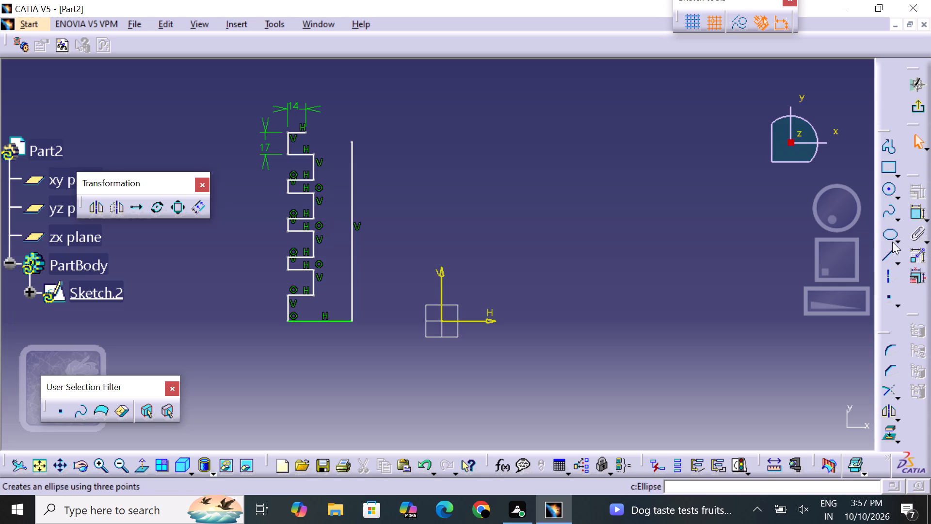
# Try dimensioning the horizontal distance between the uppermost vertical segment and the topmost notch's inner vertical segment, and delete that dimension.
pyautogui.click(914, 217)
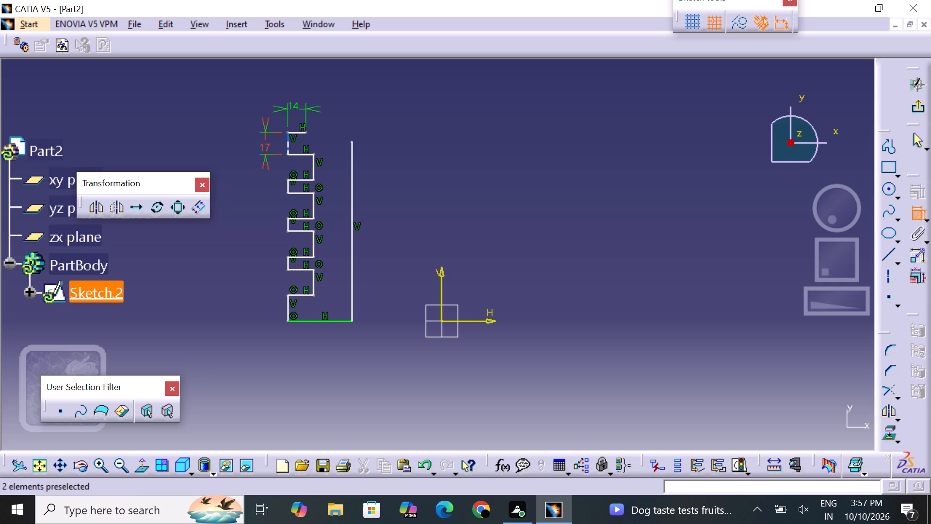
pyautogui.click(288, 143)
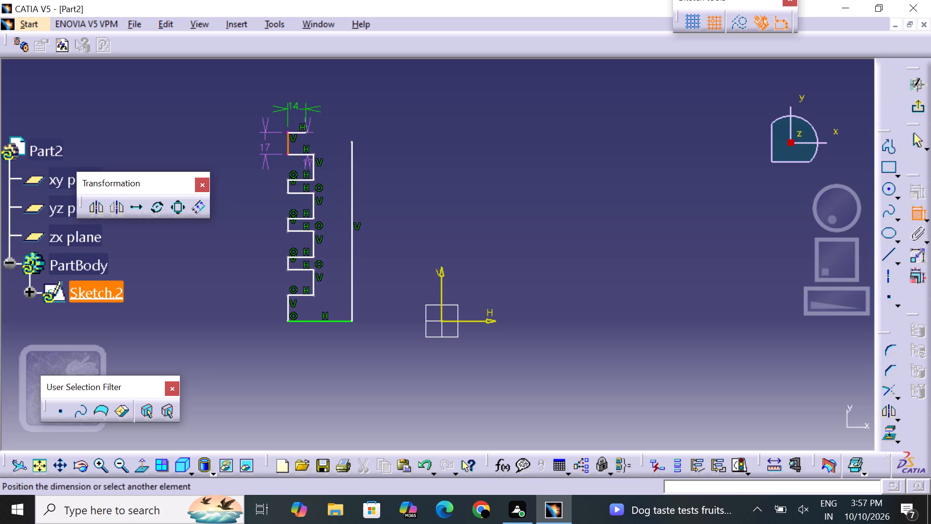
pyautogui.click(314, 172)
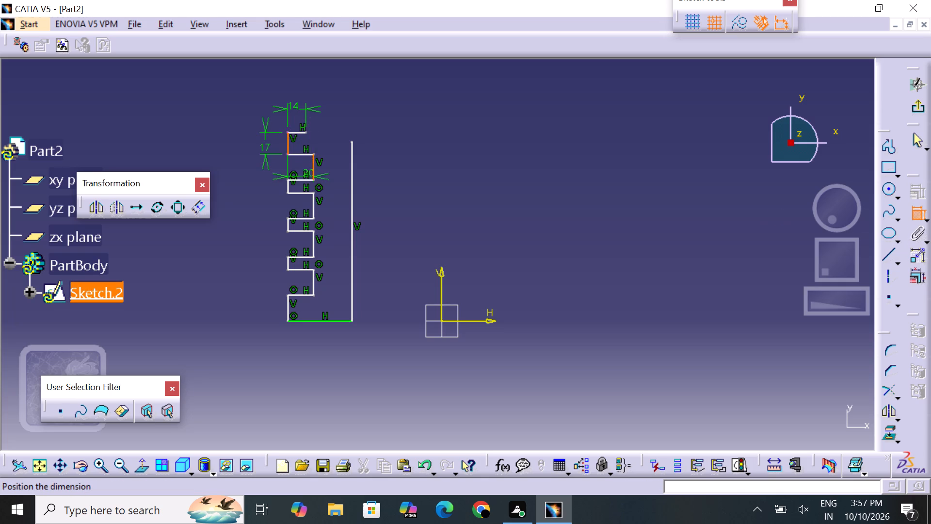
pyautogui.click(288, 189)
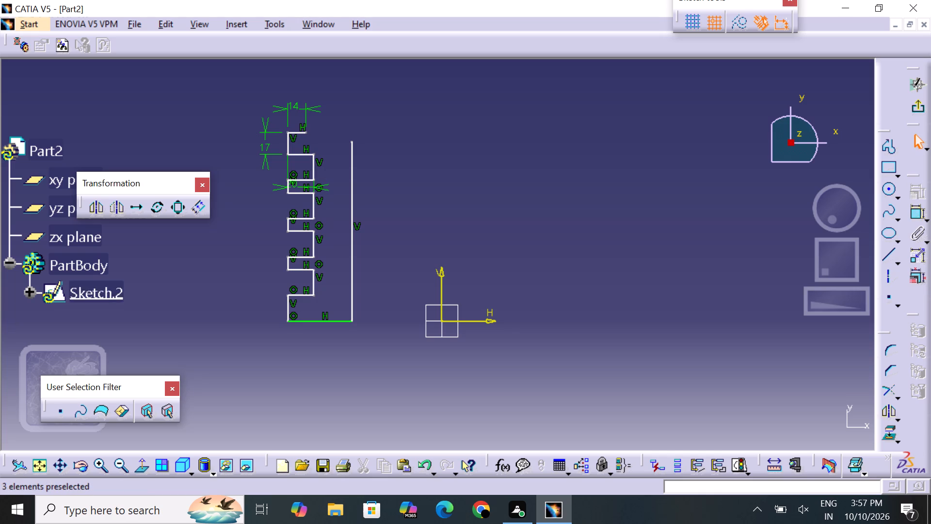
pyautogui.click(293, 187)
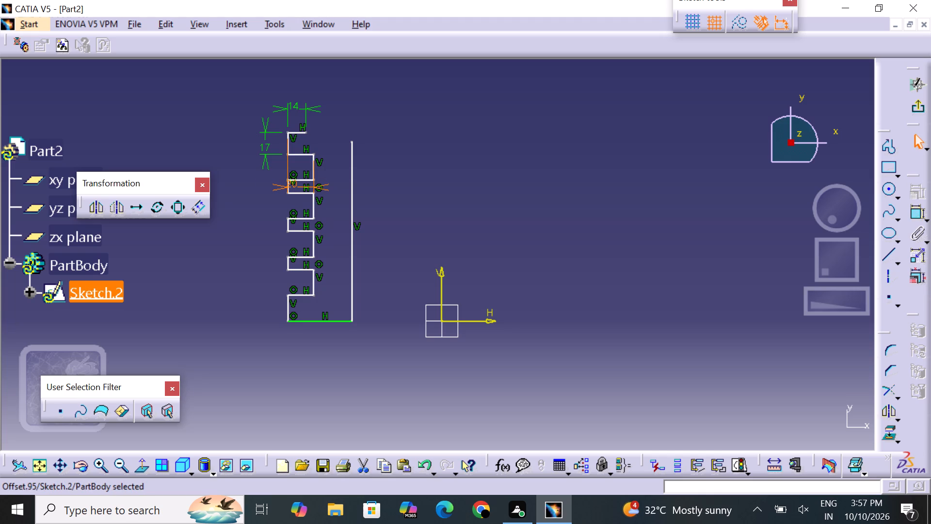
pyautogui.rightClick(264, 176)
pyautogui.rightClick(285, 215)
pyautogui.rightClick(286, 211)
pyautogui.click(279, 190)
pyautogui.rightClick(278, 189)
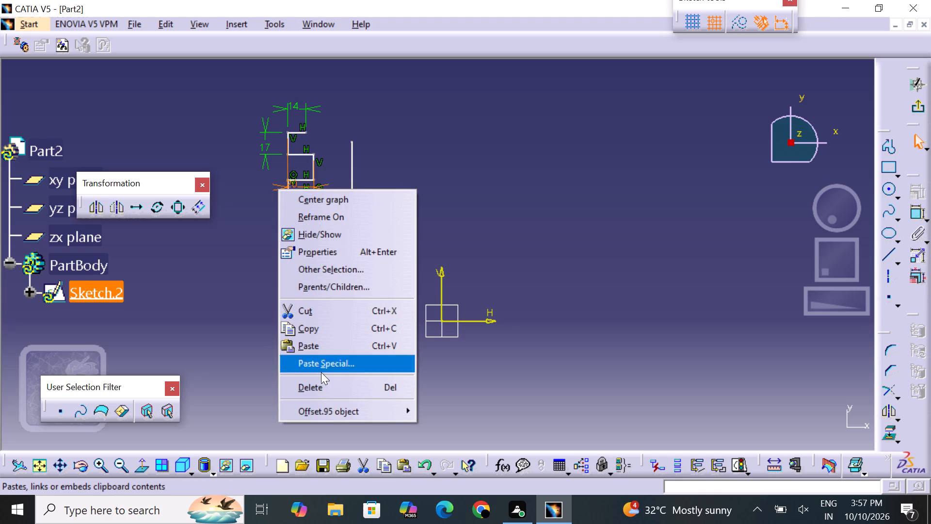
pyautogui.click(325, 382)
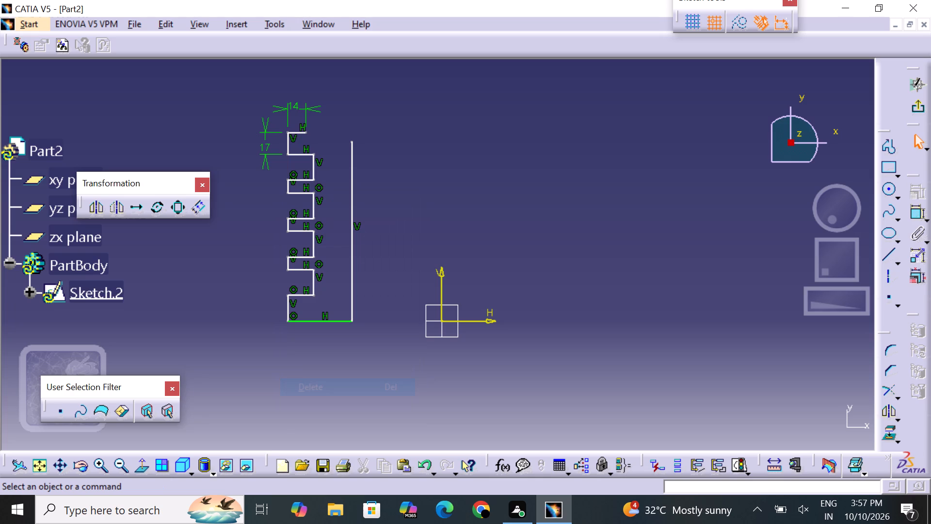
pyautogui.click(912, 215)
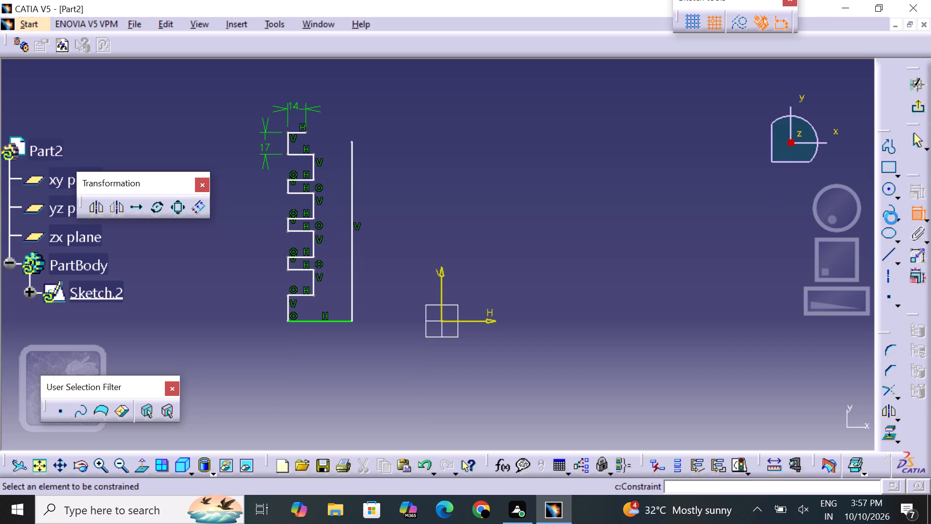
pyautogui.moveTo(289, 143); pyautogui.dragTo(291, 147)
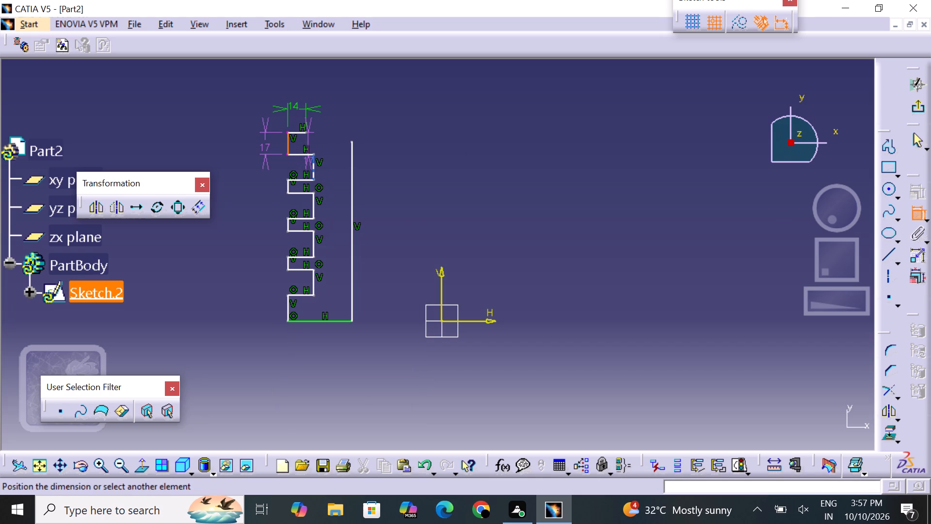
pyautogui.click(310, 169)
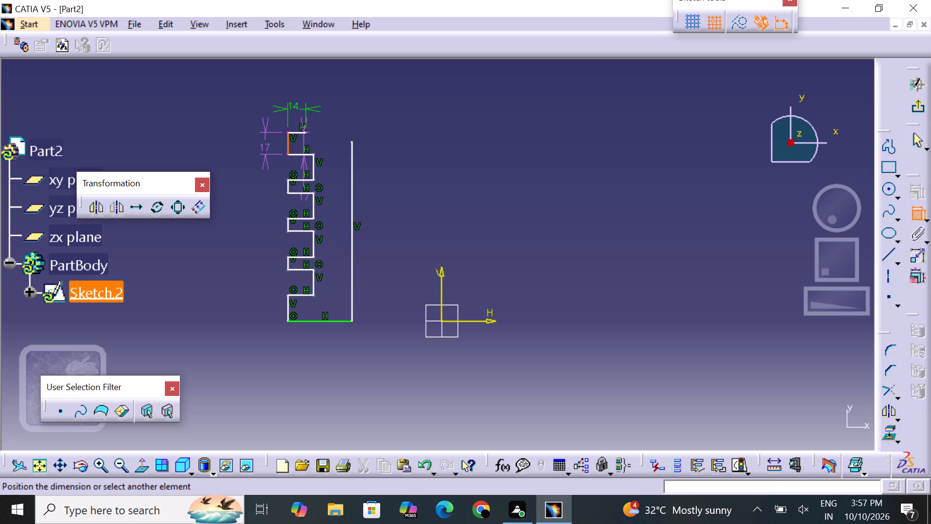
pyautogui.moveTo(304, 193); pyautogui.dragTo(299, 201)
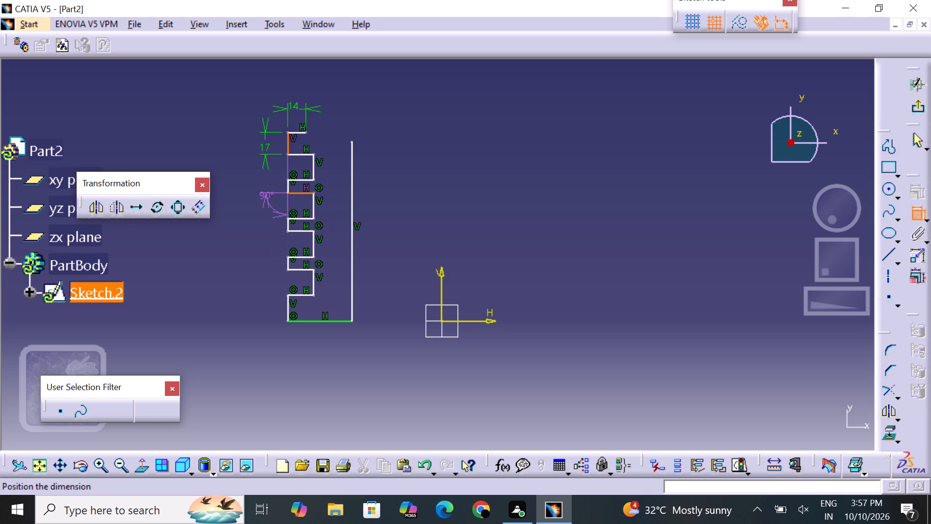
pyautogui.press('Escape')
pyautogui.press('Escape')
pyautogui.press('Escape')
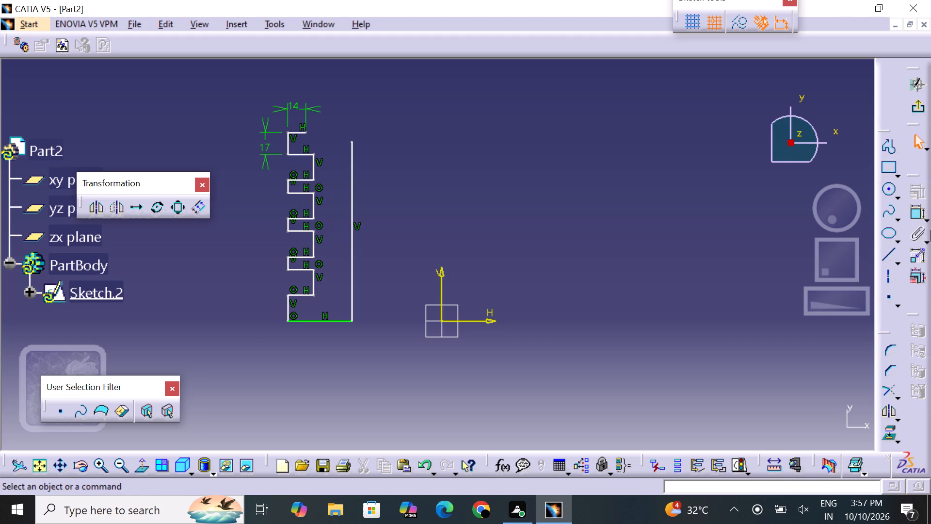
# Dimension the horizontal distance from the uppermost vertical segment to the topmost notch's inner vertical segment and set it to 4 mm.
pyautogui.click(913, 216)
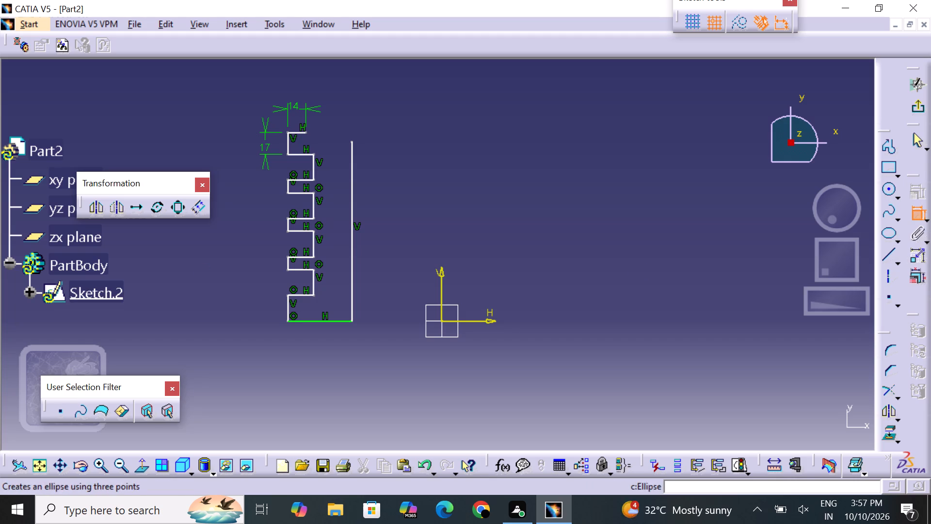
pyautogui.click(288, 141)
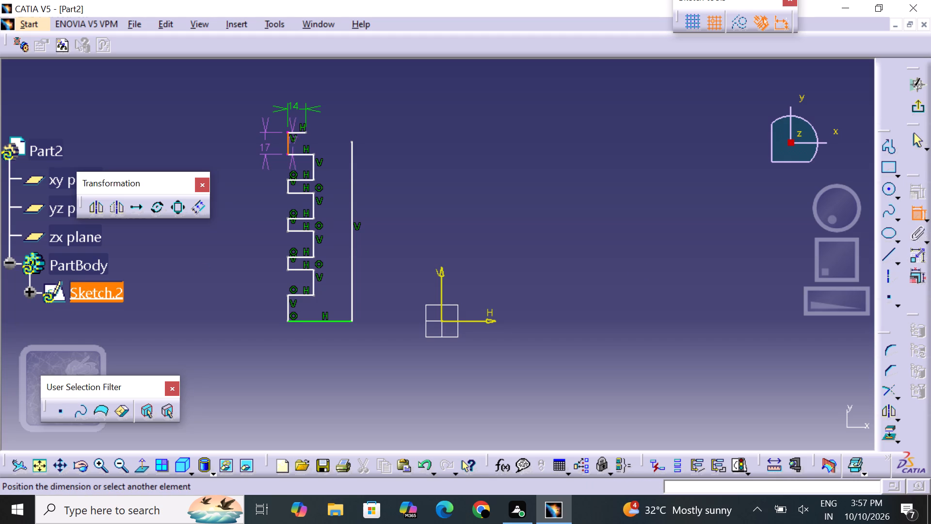
pyautogui.click(313, 173)
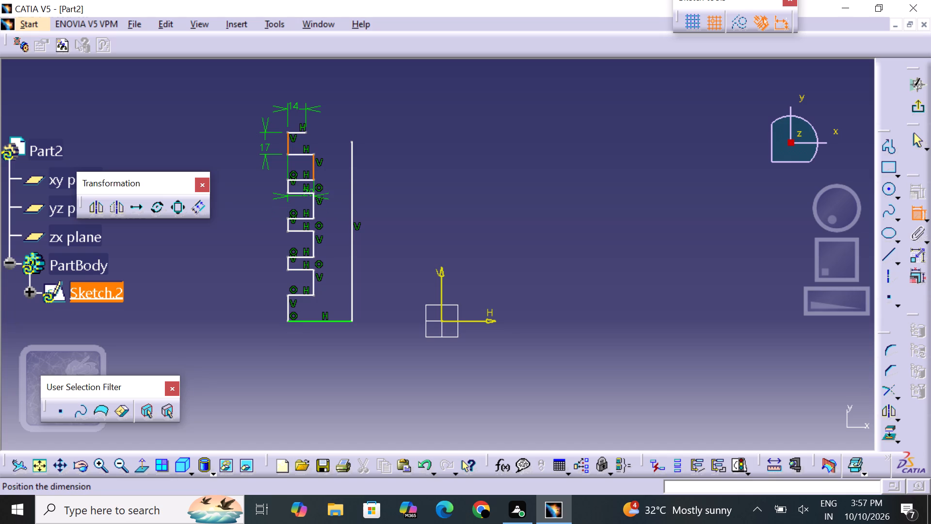
pyautogui.click(312, 188)
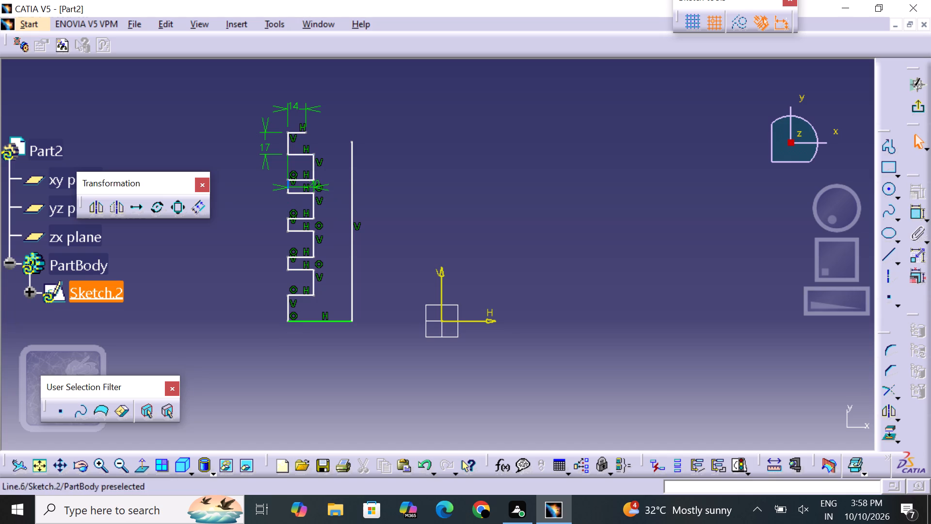
pyautogui.doubleClick(271, 187)
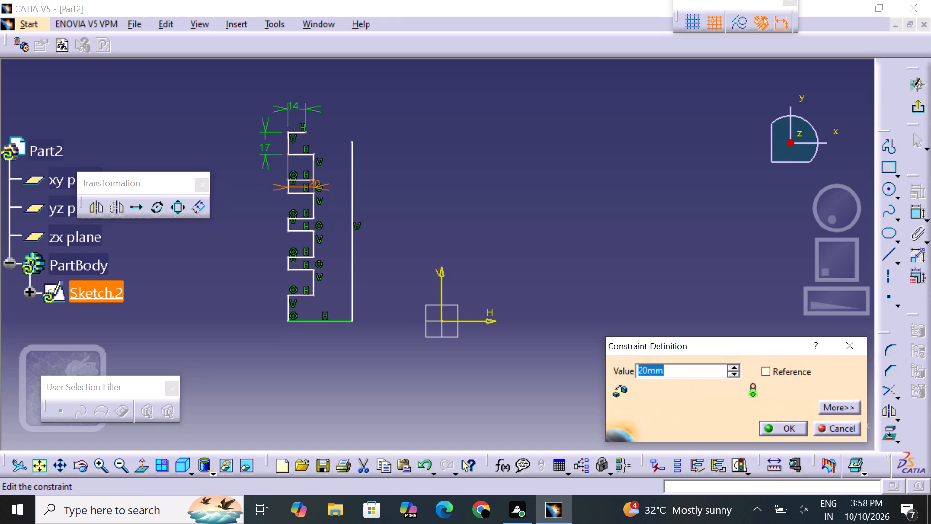
pyautogui.press('BackSpace')
pyautogui.press('4')
pyautogui.press('Return')
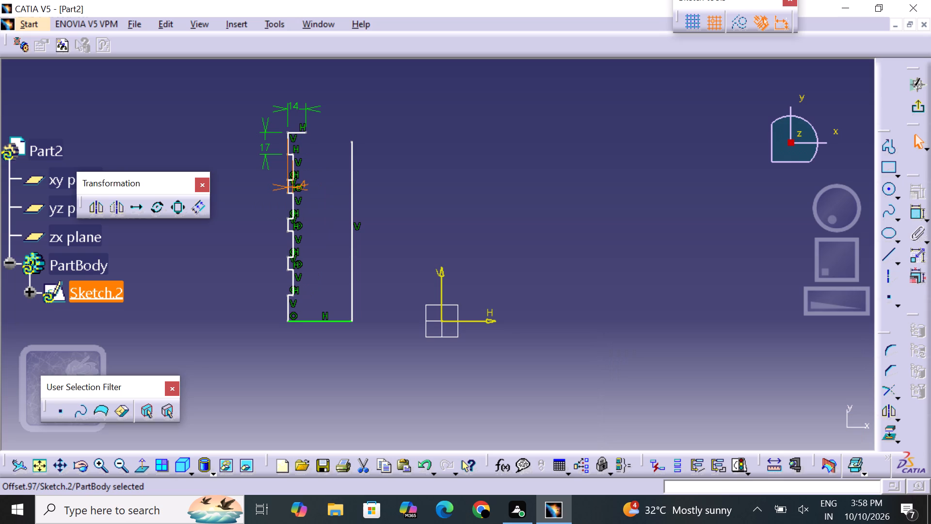
pyautogui.click(432, 189)
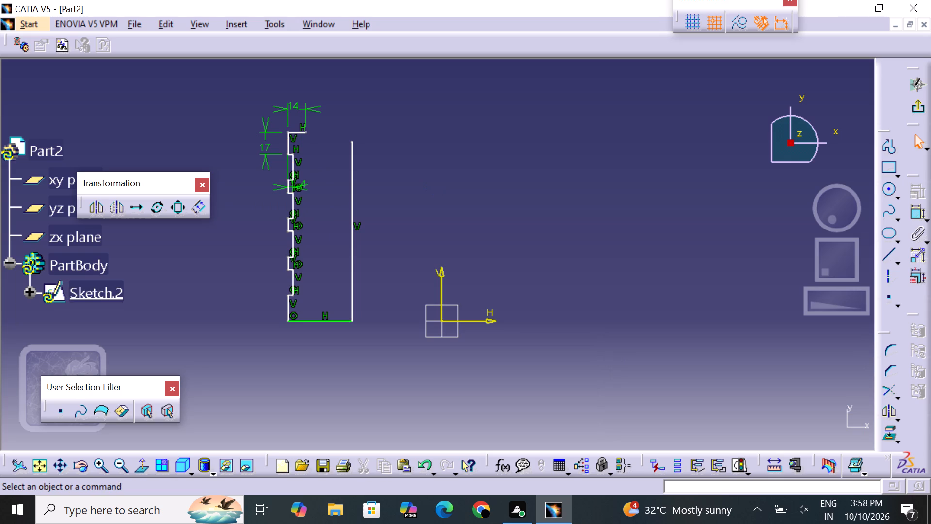
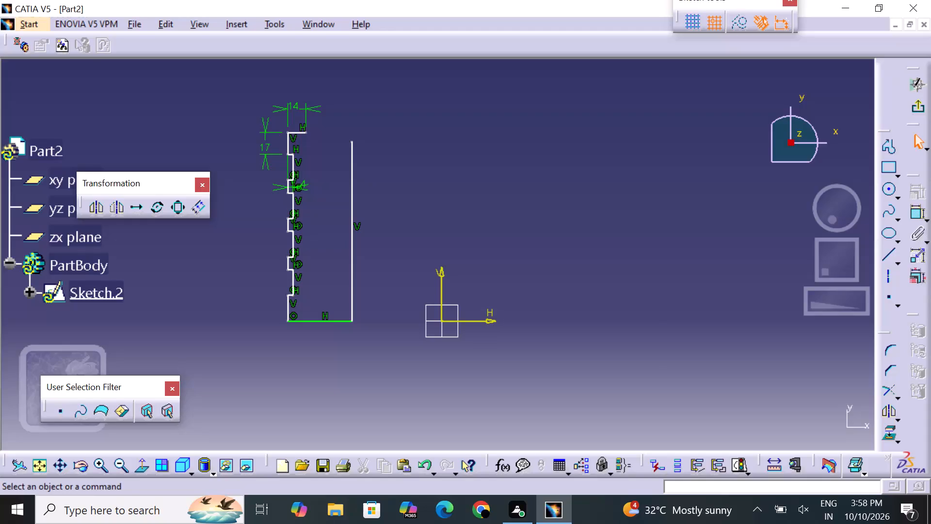
# Dimension the vertical distance between the topmost notch's upper and lower horizontal lines and set it to 3 mm.
pyautogui.click(918, 213)
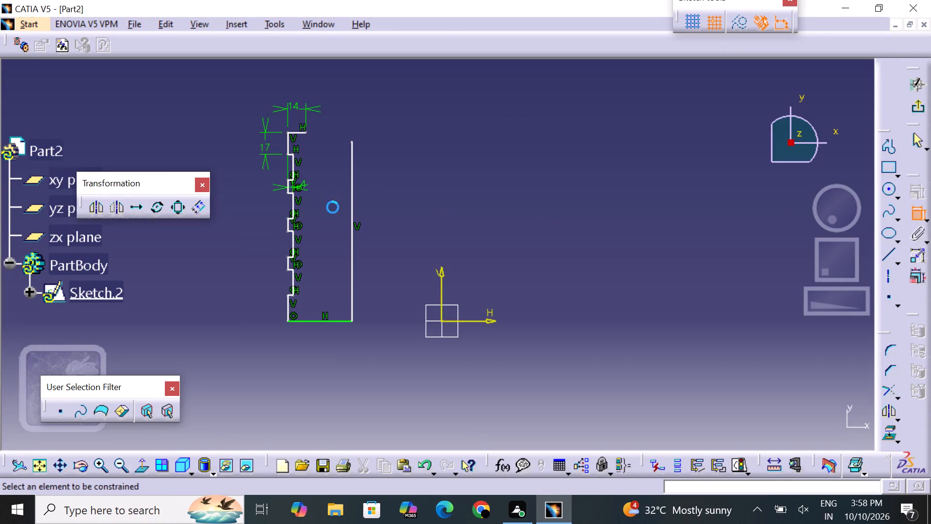
pyautogui.click(291, 154)
pyautogui.click(291, 180)
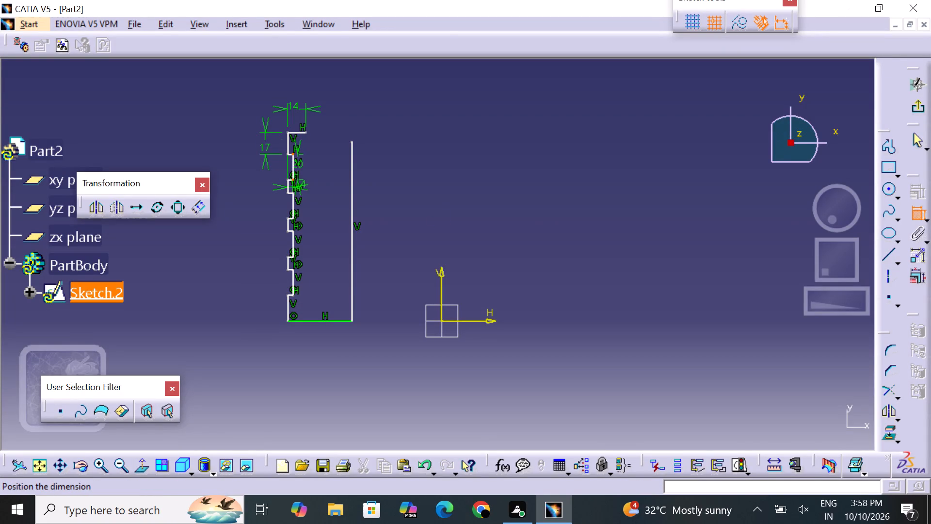
pyautogui.click(231, 168)
pyautogui.doubleClick(231, 168)
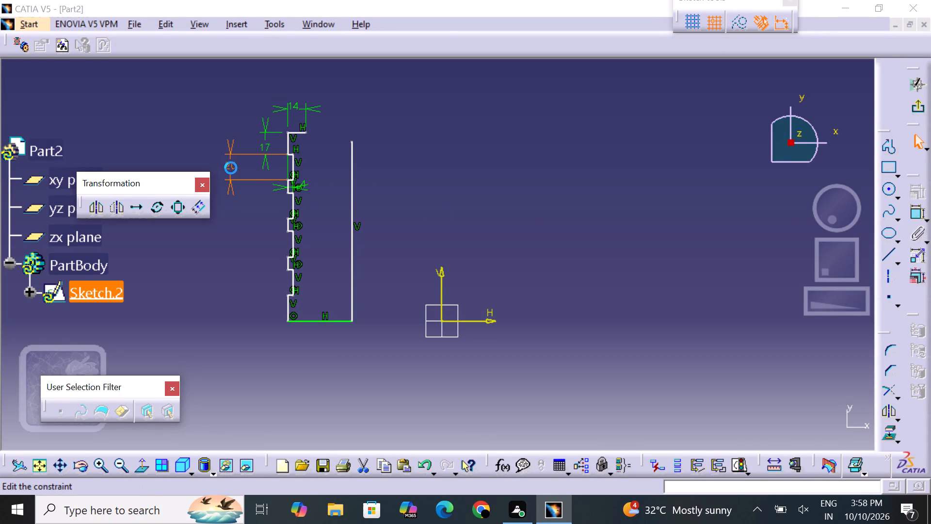
pyautogui.press('BackSpace')
pyautogui.press('3')
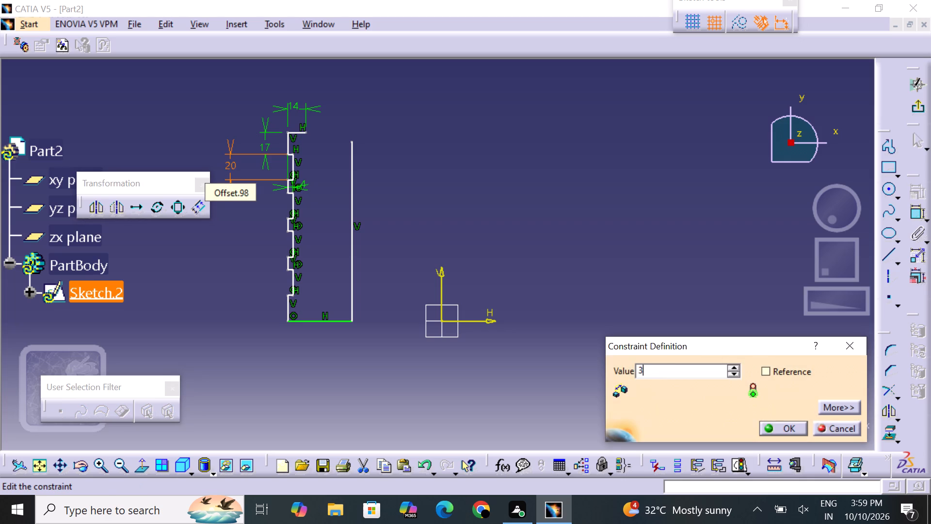
pyautogui.press('Return')
pyautogui.click(250, 207)
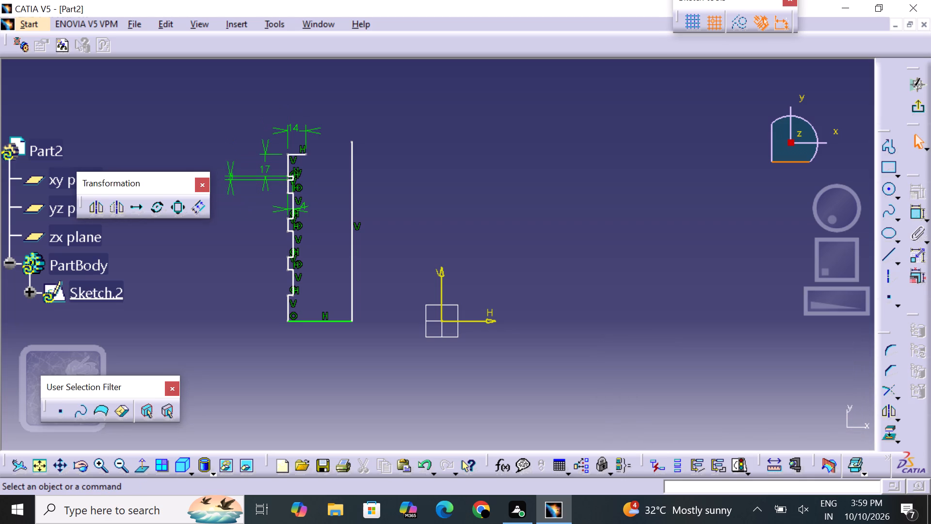
# Dimension the outer vertical segment between the topmost and second notches and set its length to 4 mm.
pyautogui.click(915, 216)
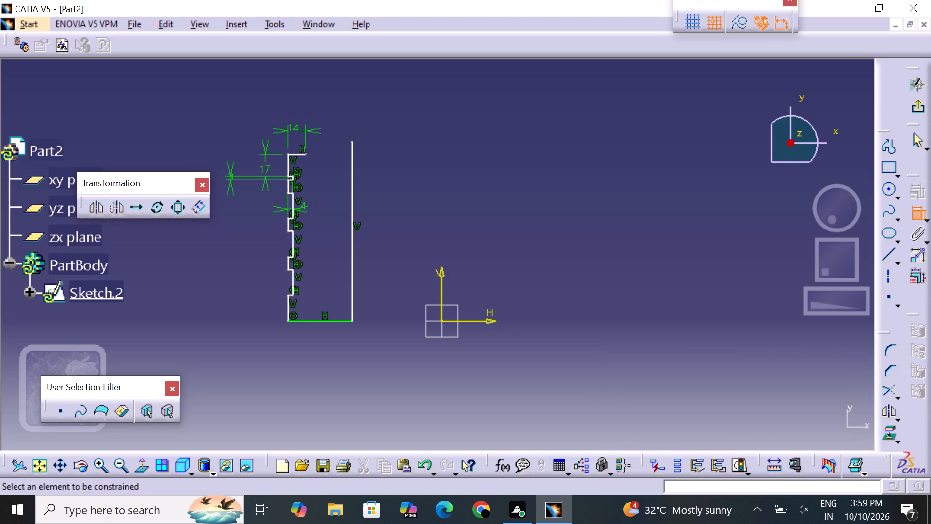
pyautogui.click(288, 183)
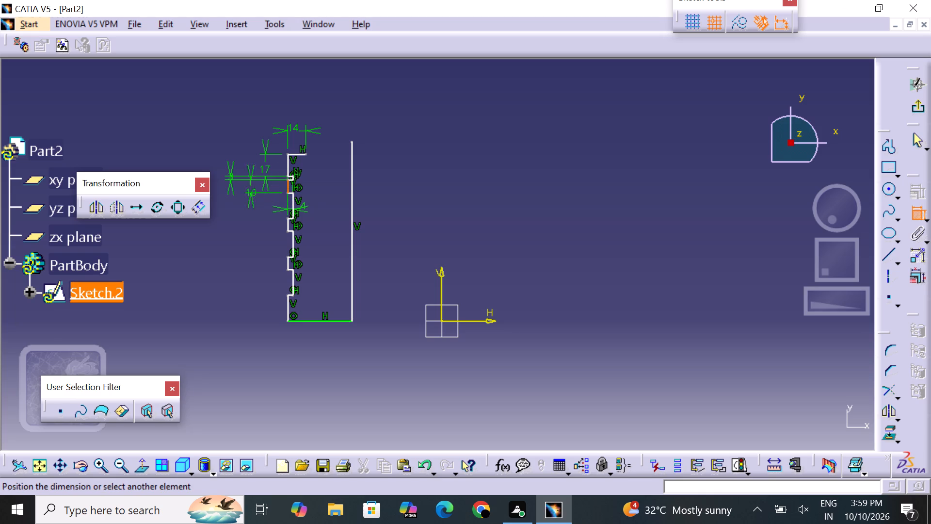
pyautogui.click(242, 188)
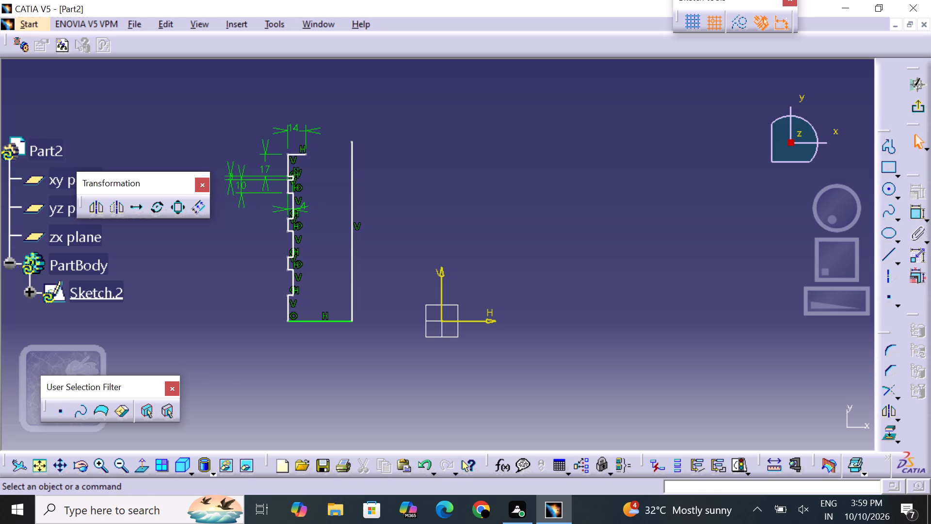
pyautogui.doubleClick(243, 187)
pyautogui.press('BackSpace')
pyautogui.press('4')
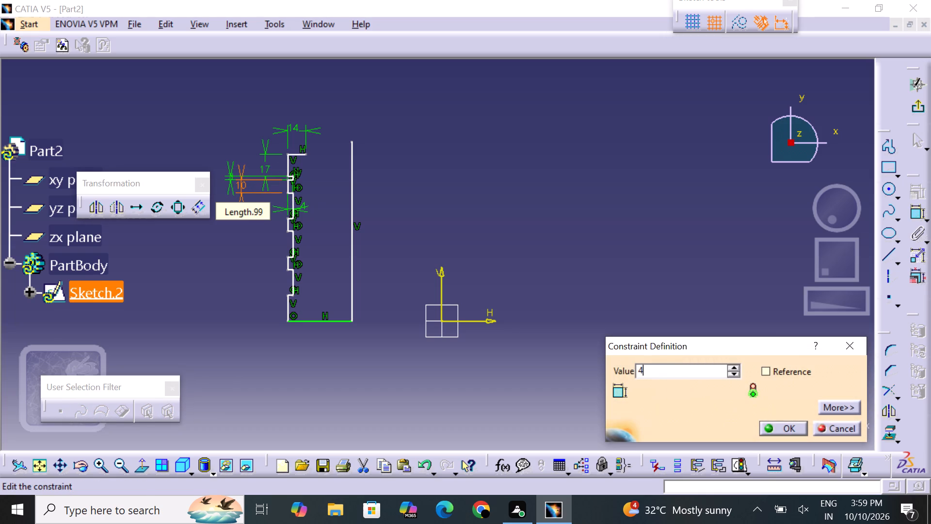
pyautogui.press('Return')
pyautogui.click(250, 232)
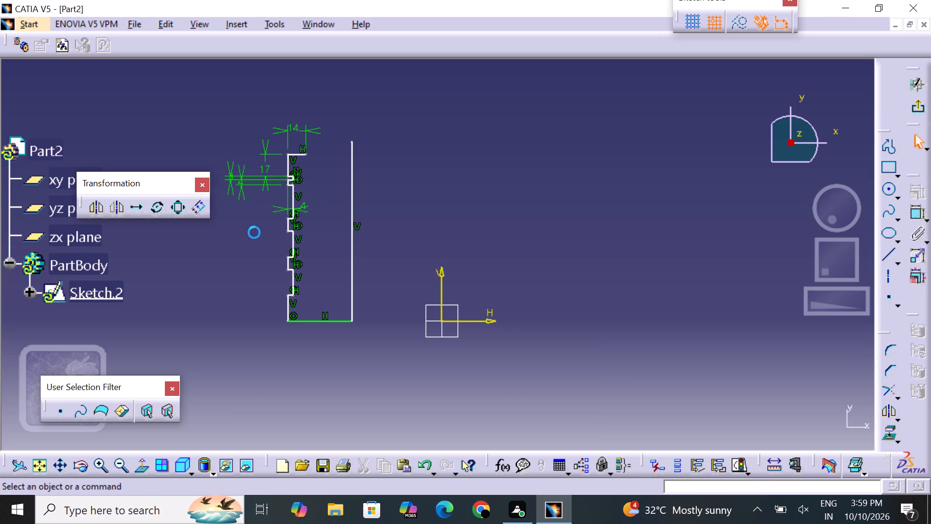
# Dimension the second notch's inner vertical segment and set its length to 3 mm.
pyautogui.click(916, 217)
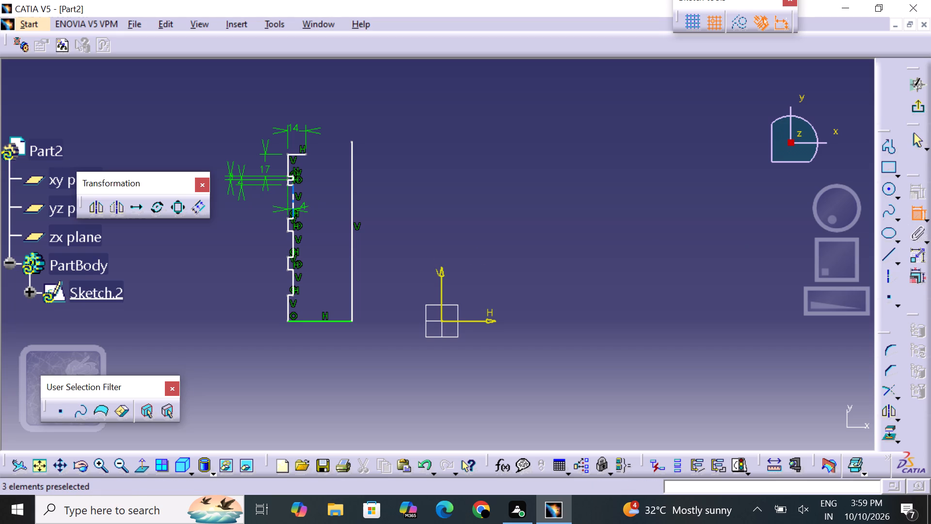
pyautogui.click(293, 200)
pyautogui.click(236, 204)
pyautogui.doubleClick(236, 204)
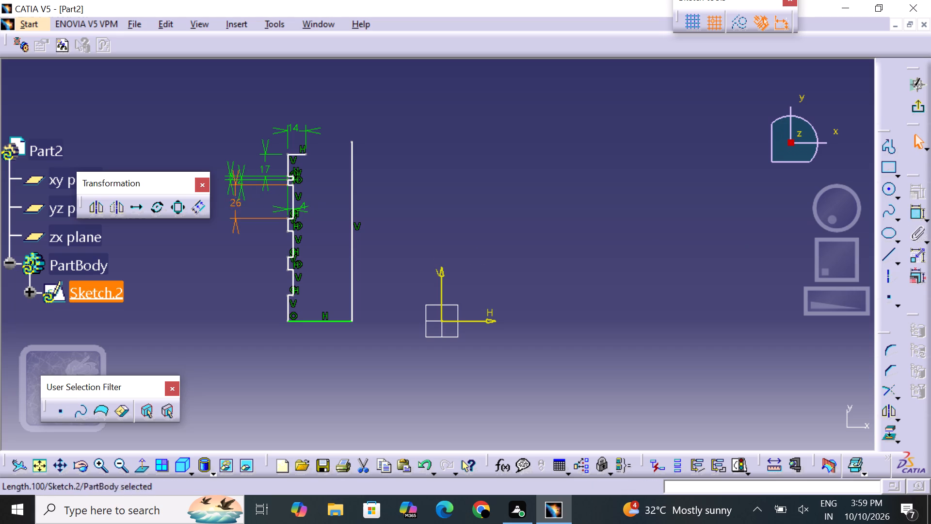
pyautogui.press('BackSpace')
pyautogui.press('3')
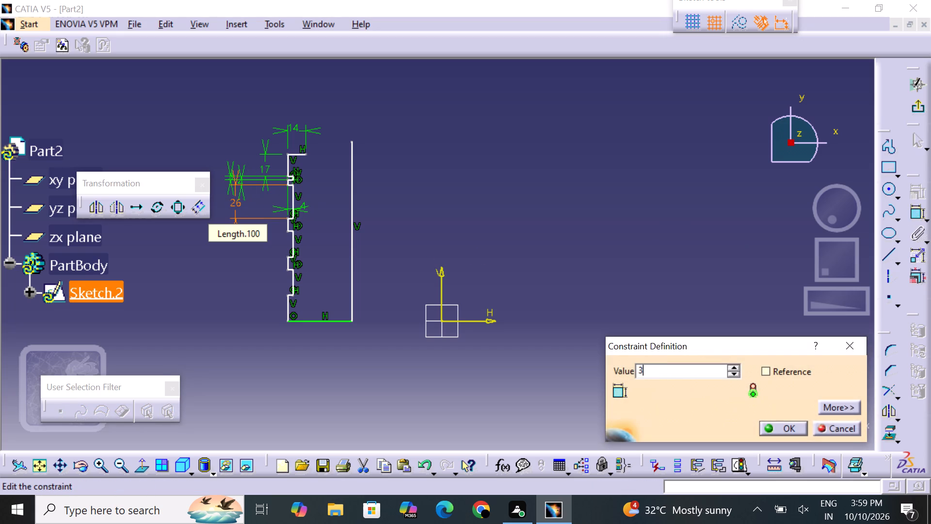
pyautogui.press('Return')
pyautogui.click(241, 238)
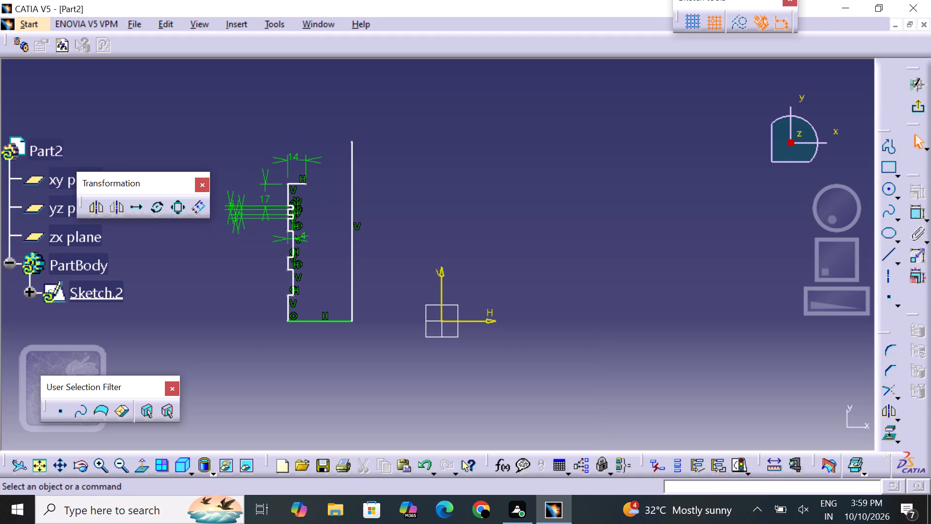
# Dimension the outer vertical segment between the second and third notches and set its length to 4 mm.
pyautogui.moveTo(914, 215); pyautogui.dragTo(898, 227)
pyautogui.click(287, 226)
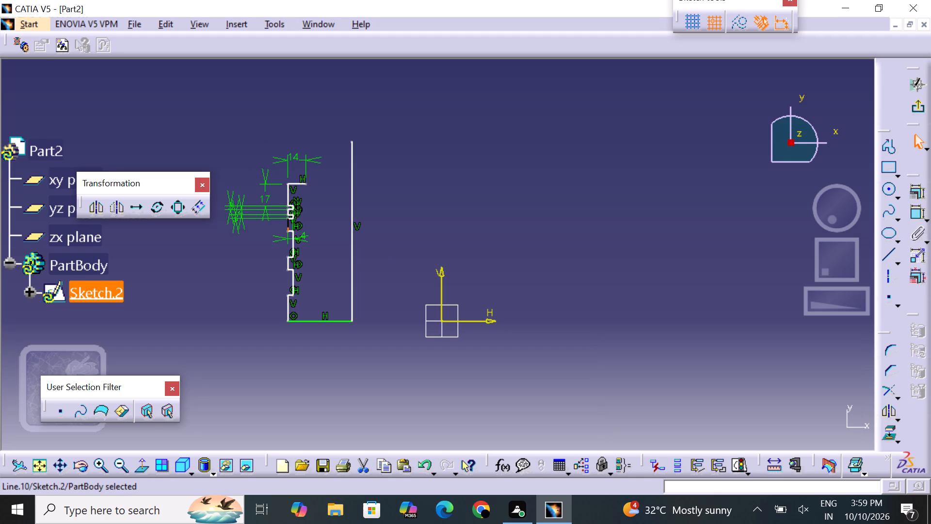
pyautogui.moveTo(287, 226); pyautogui.dragTo(282, 224)
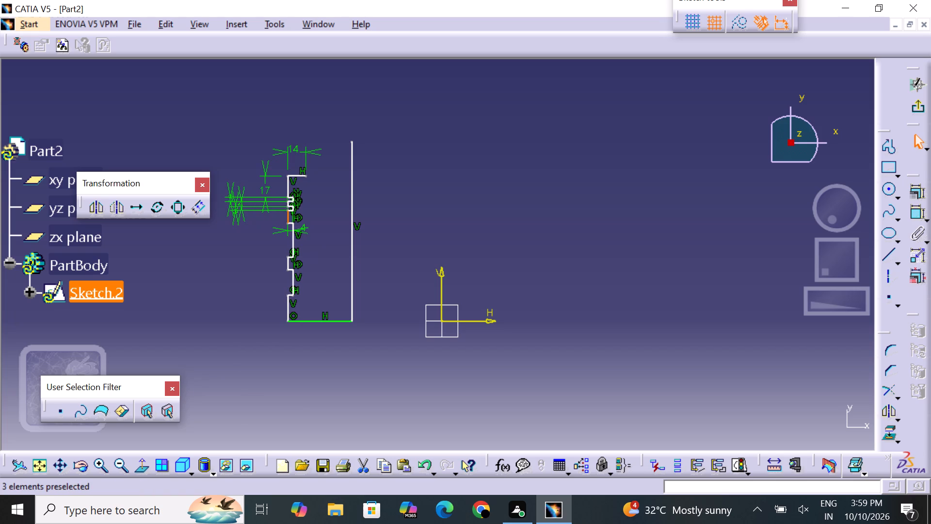
pyautogui.click(396, 210)
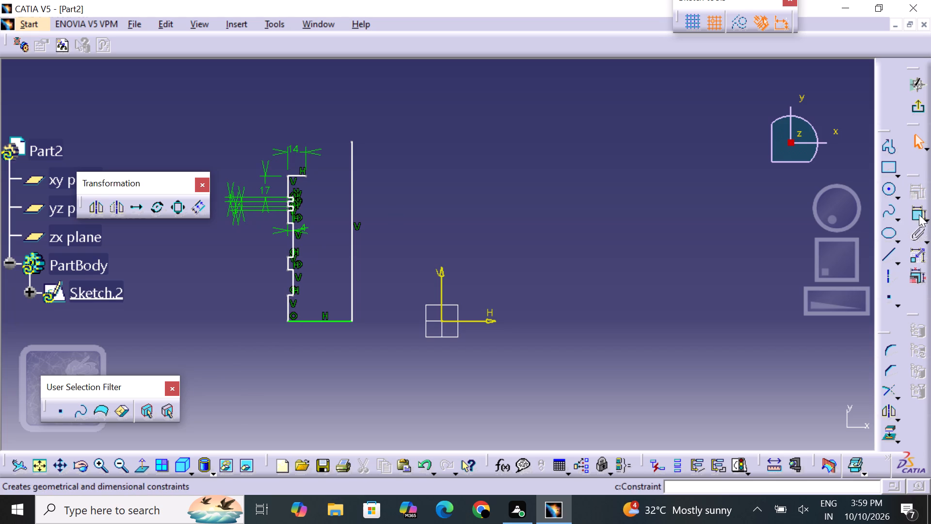
pyautogui.moveTo(919, 214); pyautogui.dragTo(915, 221)
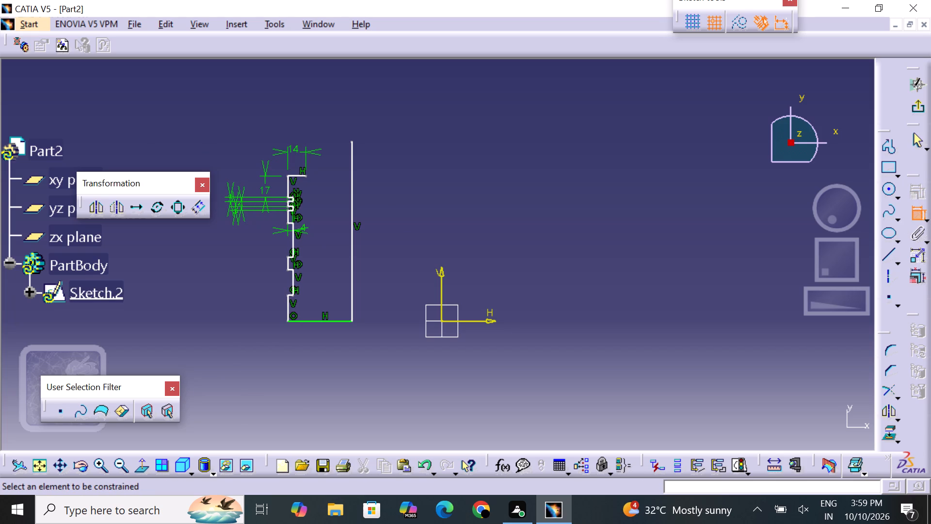
pyautogui.click(287, 217)
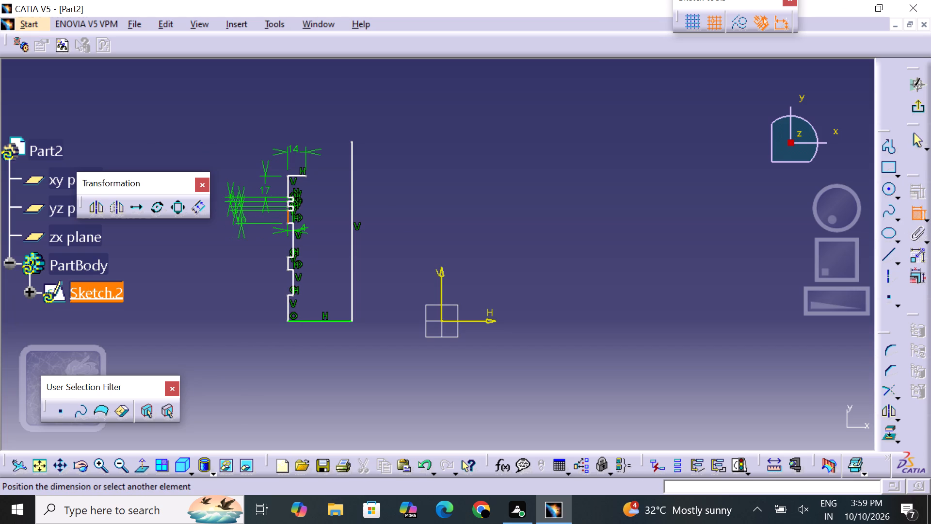
pyautogui.click(247, 219)
pyautogui.doubleClick(250, 218)
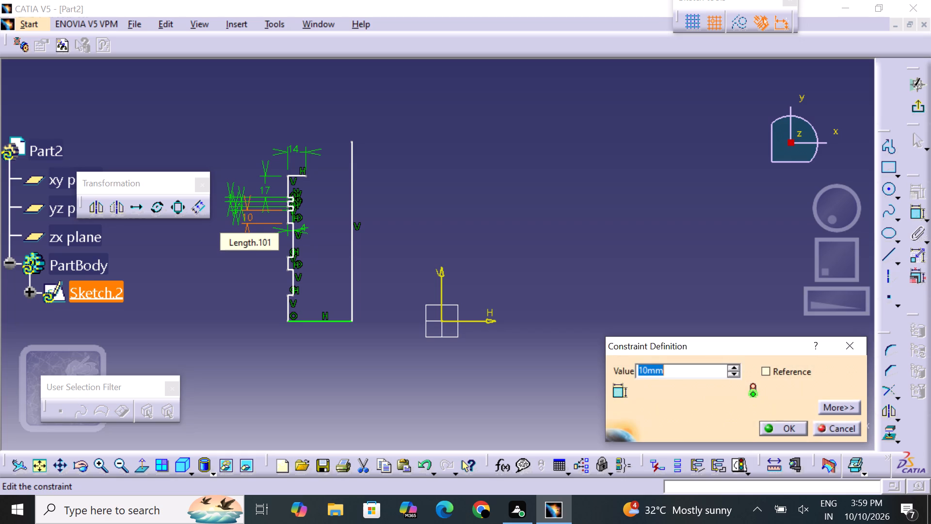
pyautogui.press('BackSpace')
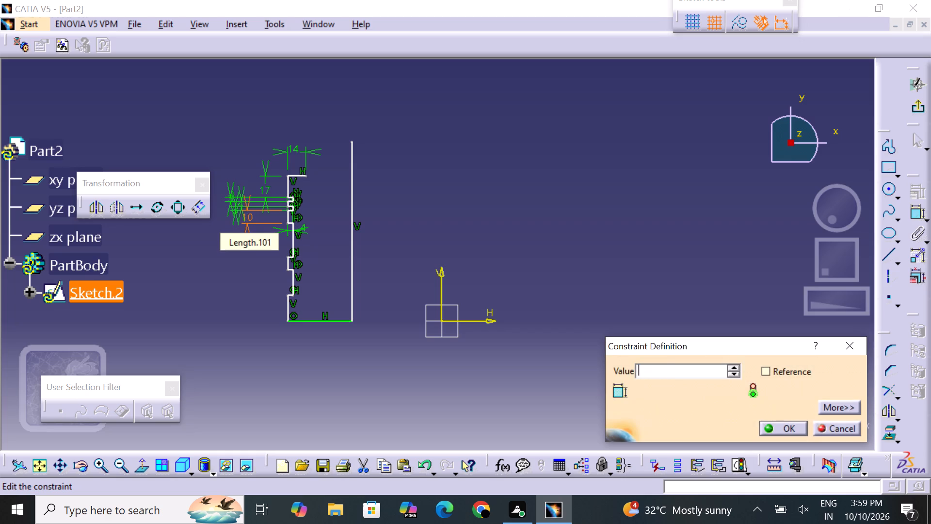
pyautogui.press('4')
pyautogui.press('Return')
pyautogui.click(246, 245)
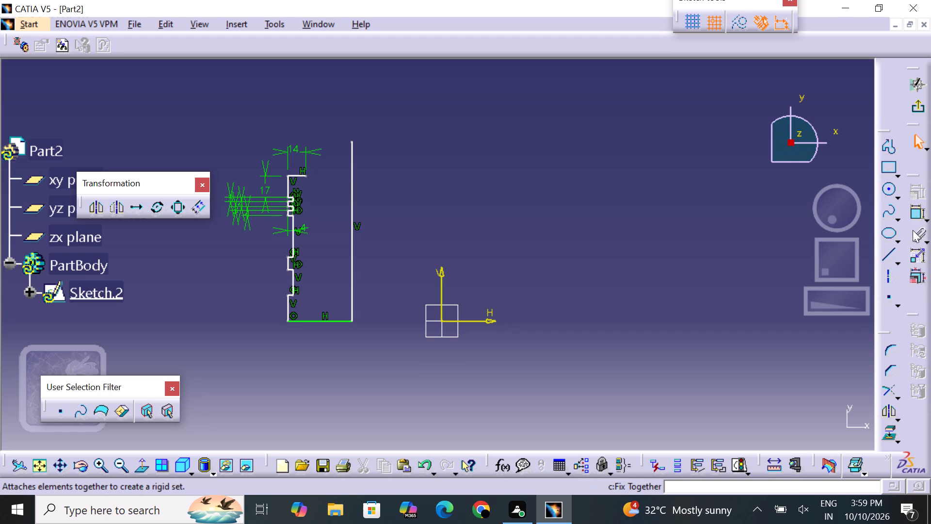
# Dimension the third notch's inner vertical segment and set its length to 3 mm.
pyautogui.click(912, 212)
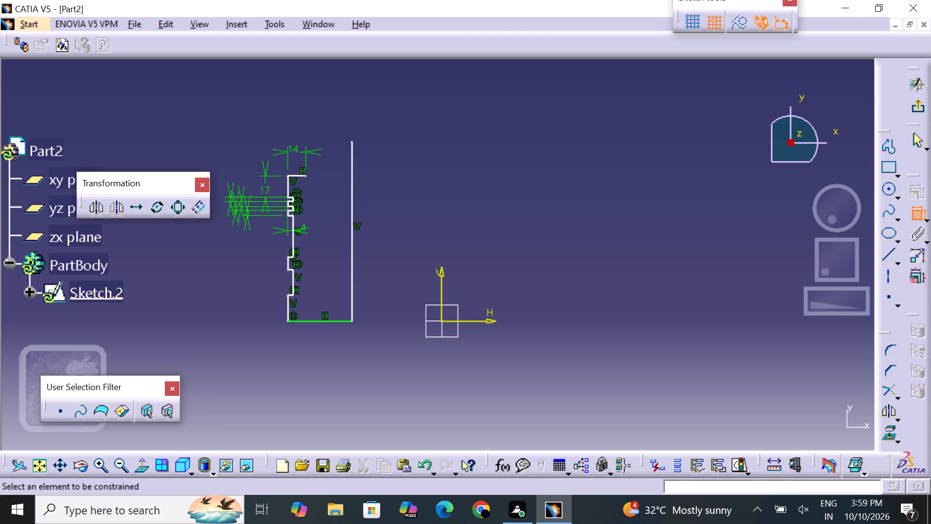
pyautogui.click(292, 235)
pyautogui.click(247, 234)
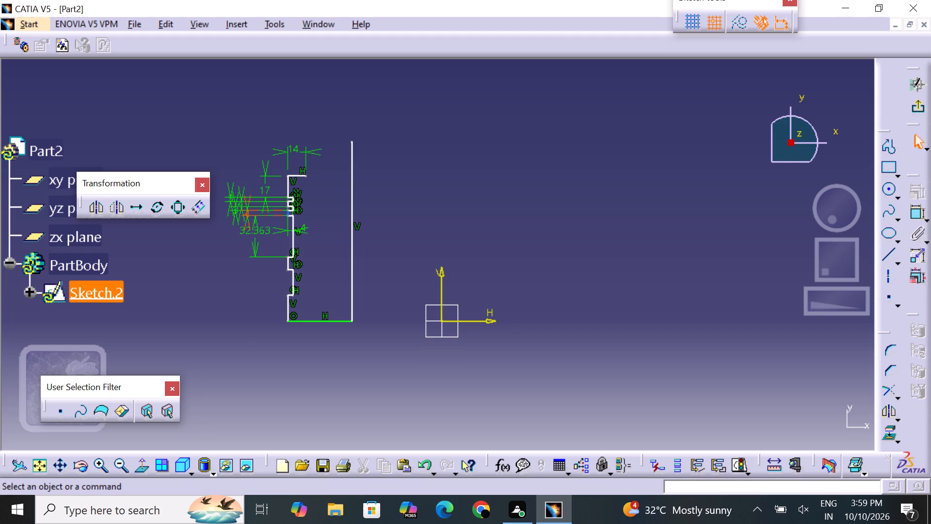
pyautogui.doubleClick(253, 229)
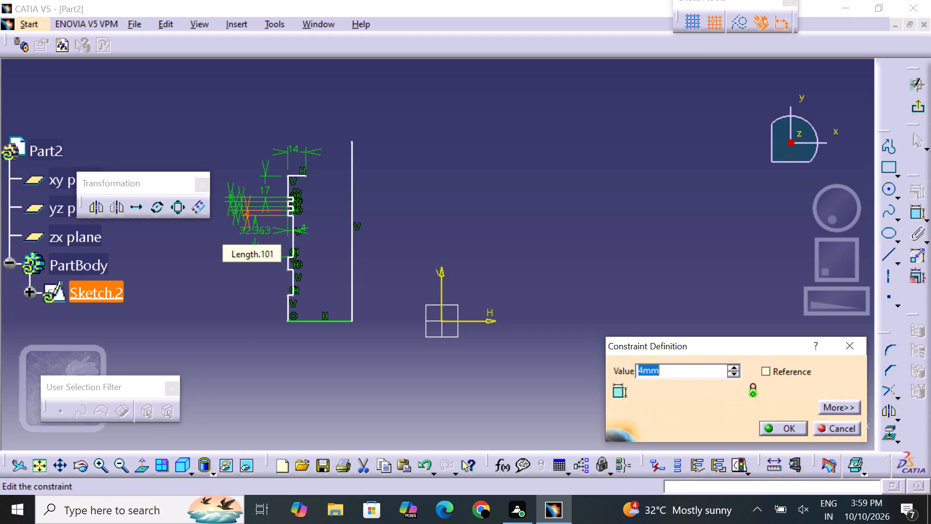
pyautogui.click(252, 229)
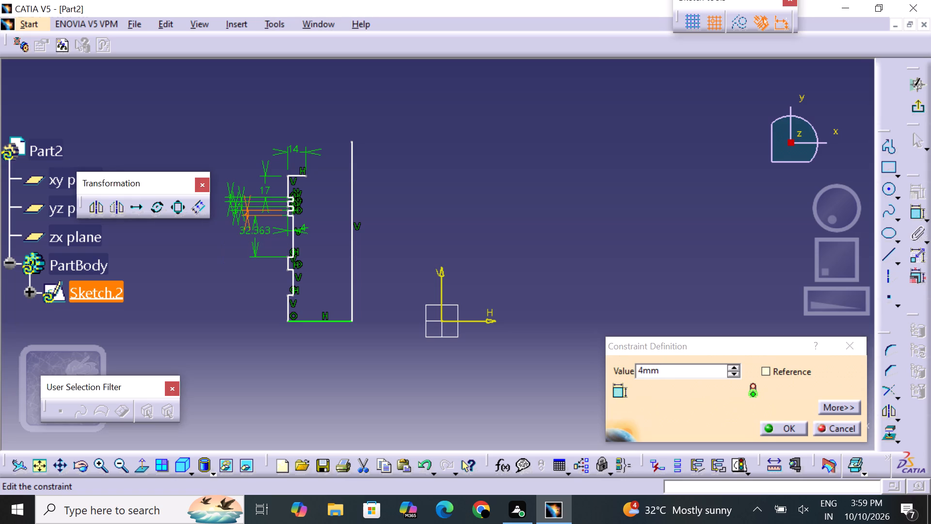
pyautogui.doubleClick(243, 232)
pyautogui.press('BackSpace')
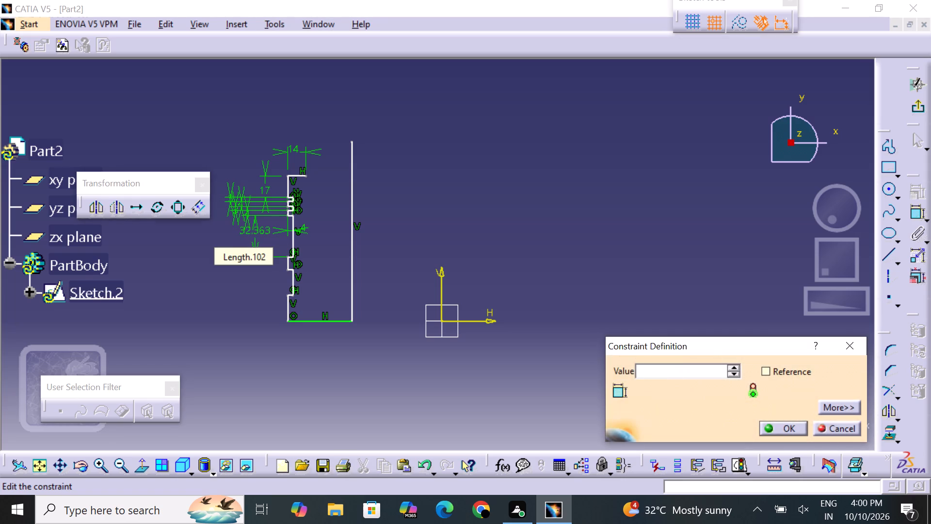
pyautogui.press('3')
pyautogui.press('Return')
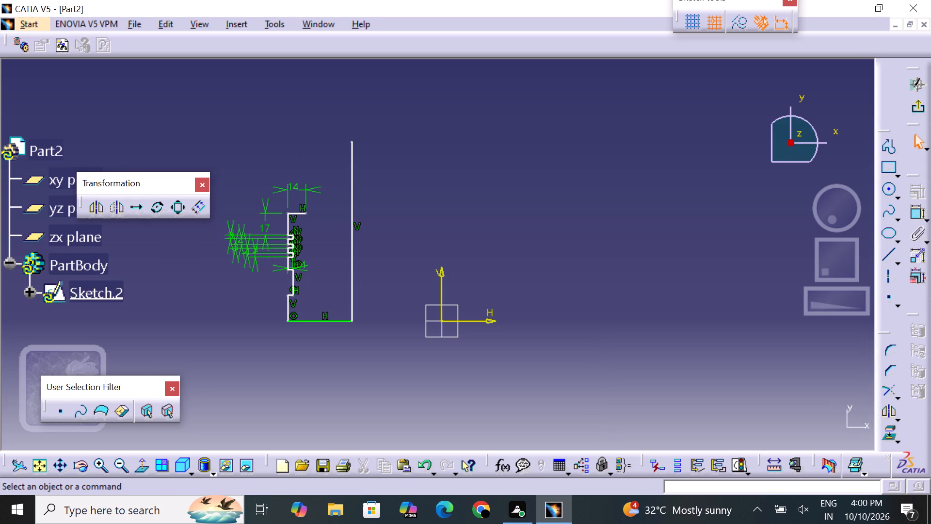
# Dimension the outer vertical segment directly below the third notch and set its length to 4 mm.
pyautogui.click(921, 219)
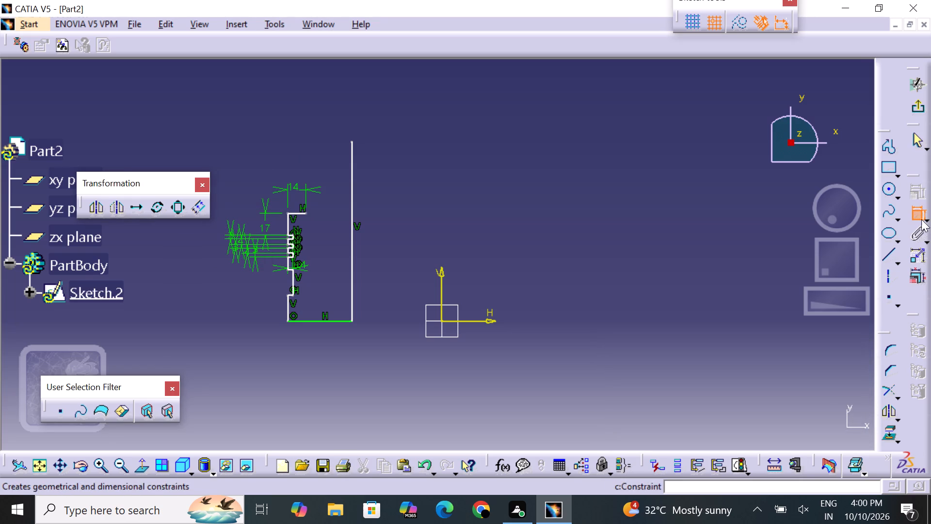
pyautogui.click(288, 262)
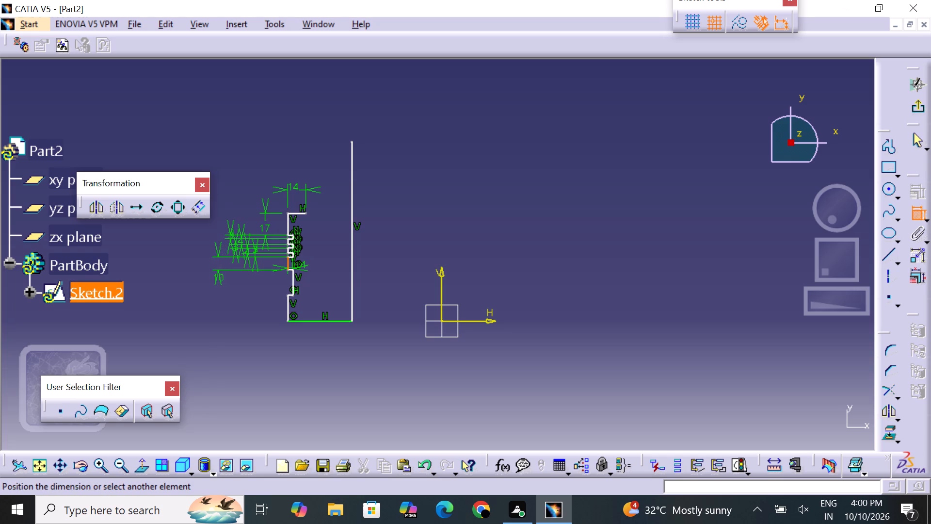
pyautogui.click(217, 265)
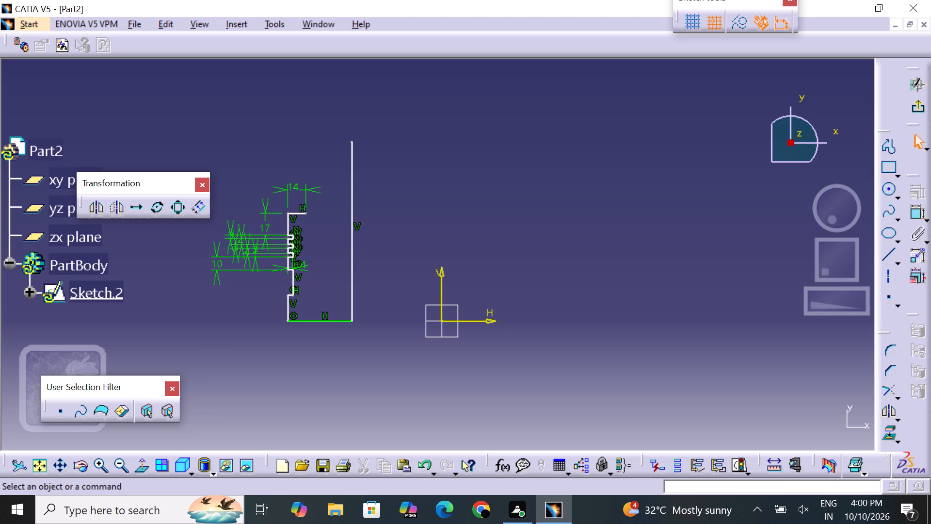
pyautogui.doubleClick(217, 265)
pyautogui.press('BackSpace')
pyautogui.press('4')
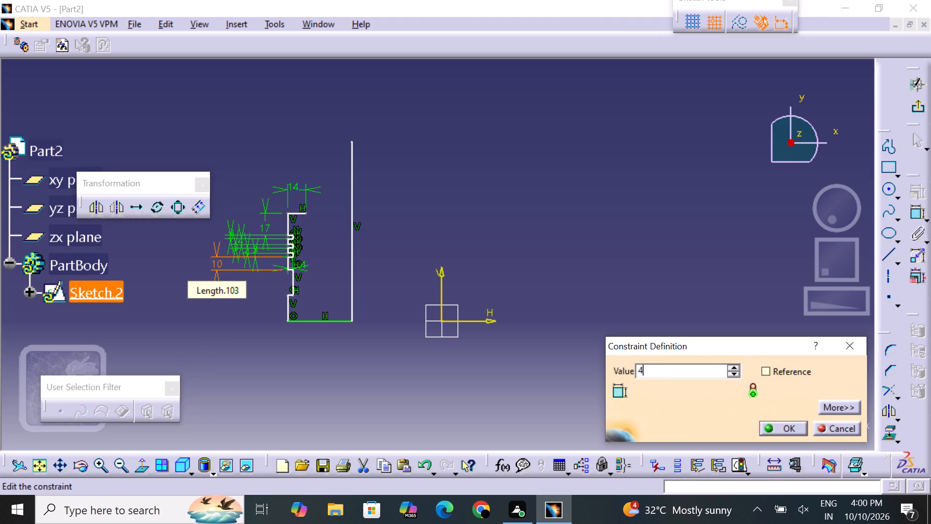
pyautogui.press('Return')
pyautogui.click(245, 312)
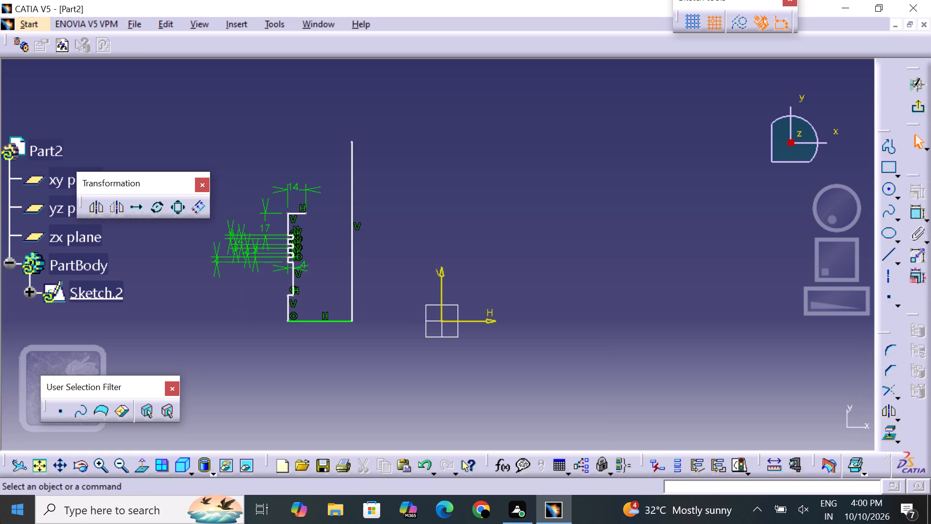
# Dimension the long inner vertical segment between the lowest 4 mm land and the bottom outer segment, and set its length to 3 mm.
pyautogui.click(915, 212)
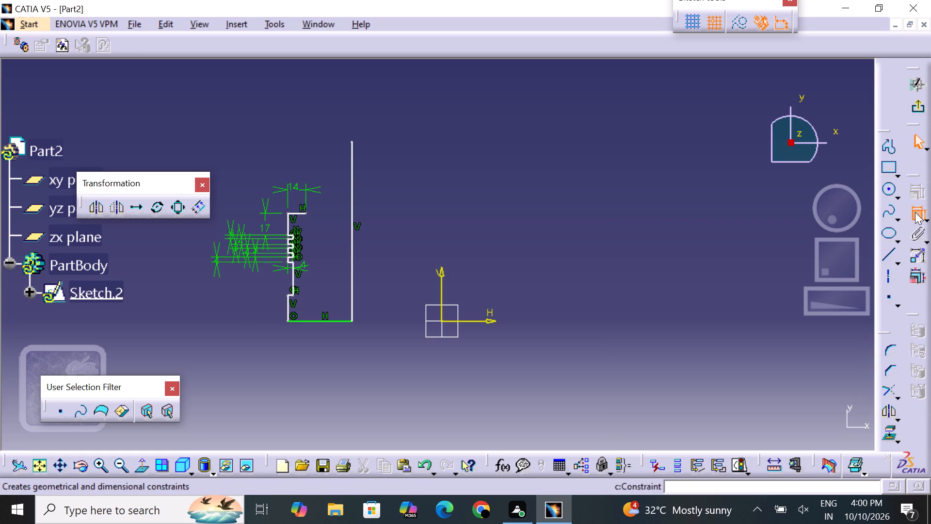
pyautogui.click(294, 280)
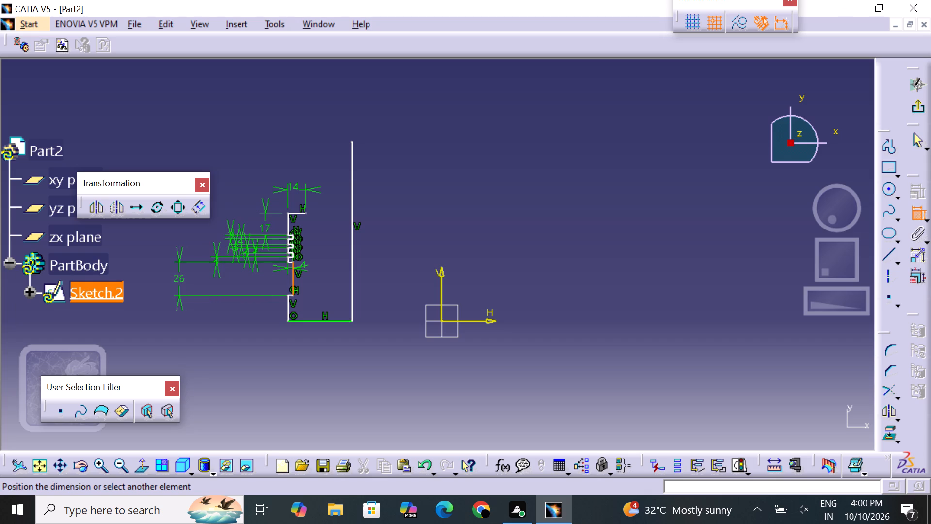
pyautogui.click(182, 277)
pyautogui.doubleClick(182, 277)
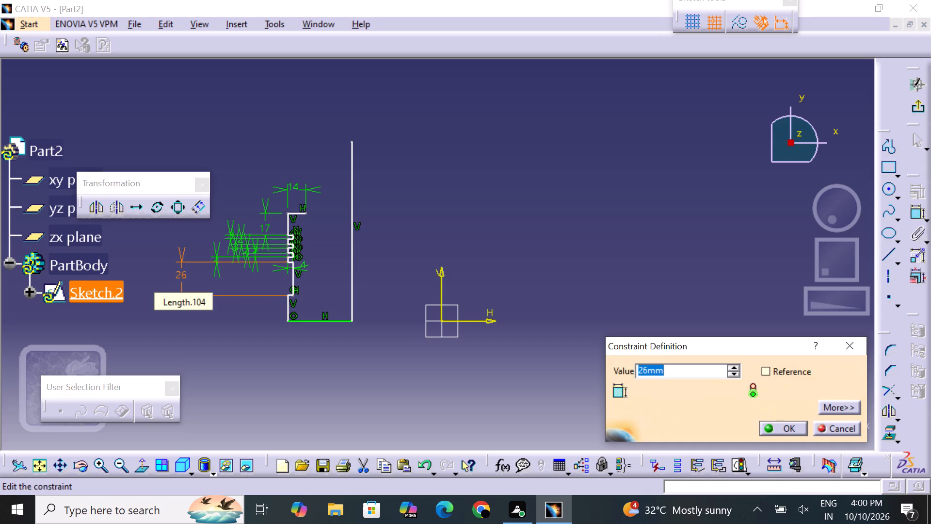
pyautogui.press('BackSpace')
pyautogui.press('3')
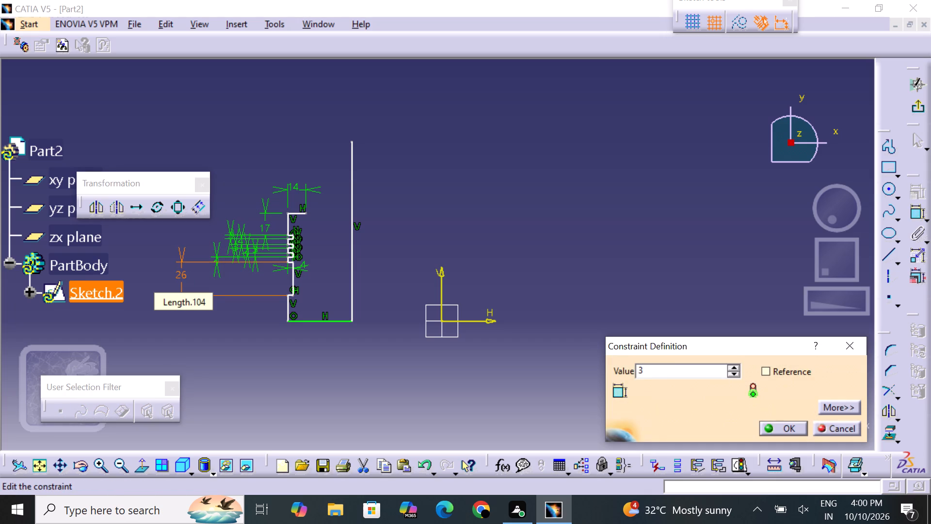
pyautogui.press('Return')
pyautogui.click(667, 226)
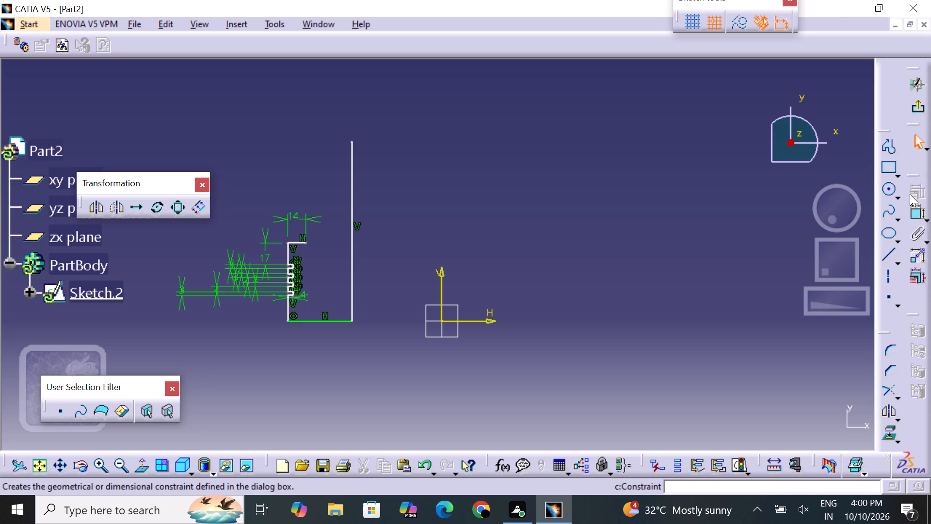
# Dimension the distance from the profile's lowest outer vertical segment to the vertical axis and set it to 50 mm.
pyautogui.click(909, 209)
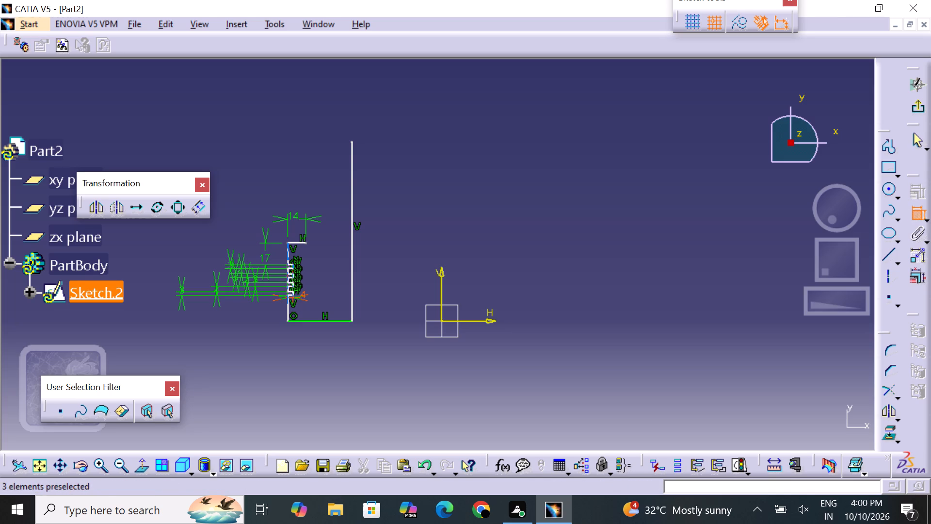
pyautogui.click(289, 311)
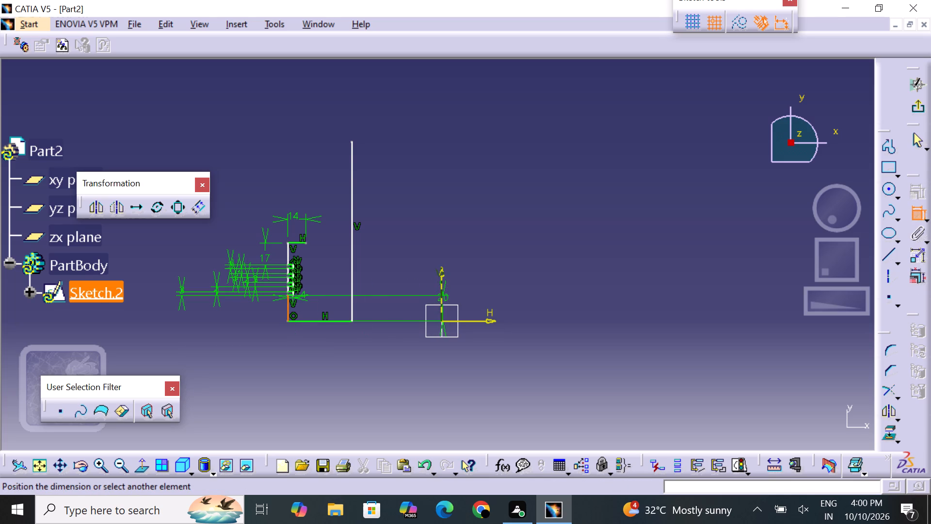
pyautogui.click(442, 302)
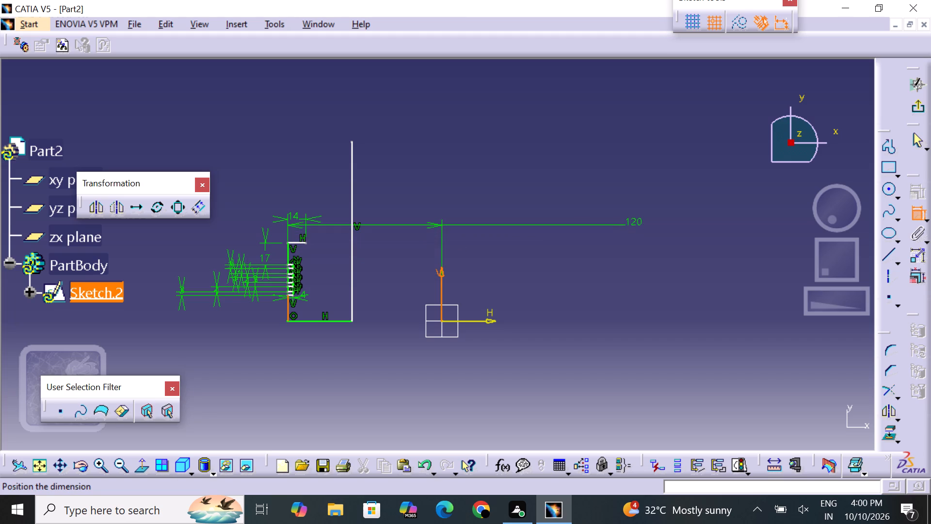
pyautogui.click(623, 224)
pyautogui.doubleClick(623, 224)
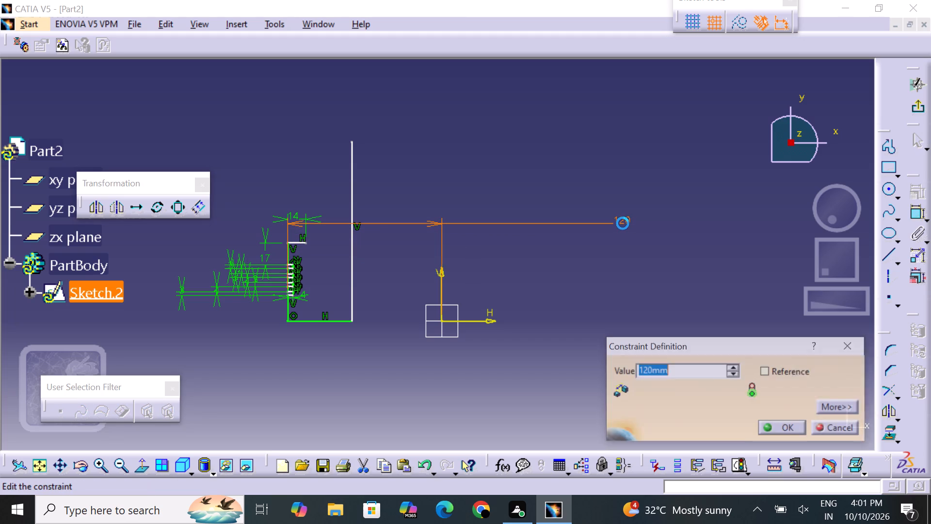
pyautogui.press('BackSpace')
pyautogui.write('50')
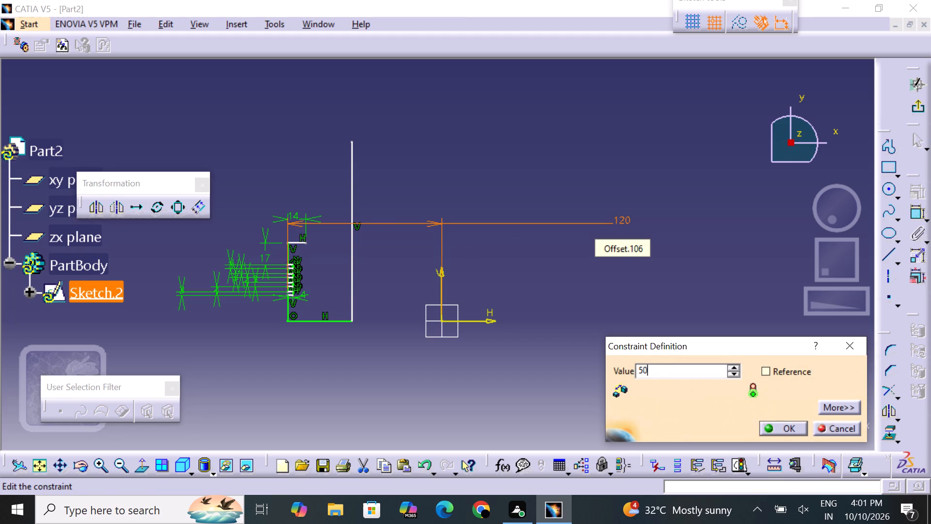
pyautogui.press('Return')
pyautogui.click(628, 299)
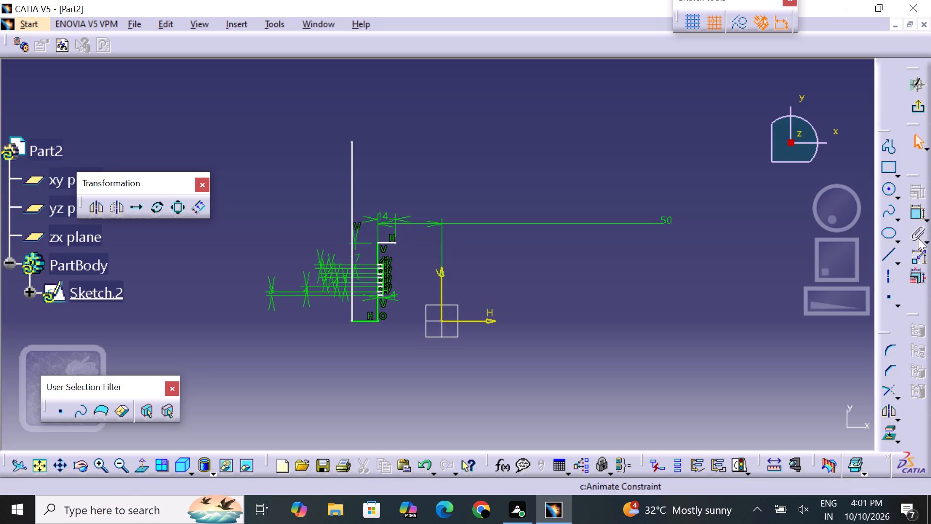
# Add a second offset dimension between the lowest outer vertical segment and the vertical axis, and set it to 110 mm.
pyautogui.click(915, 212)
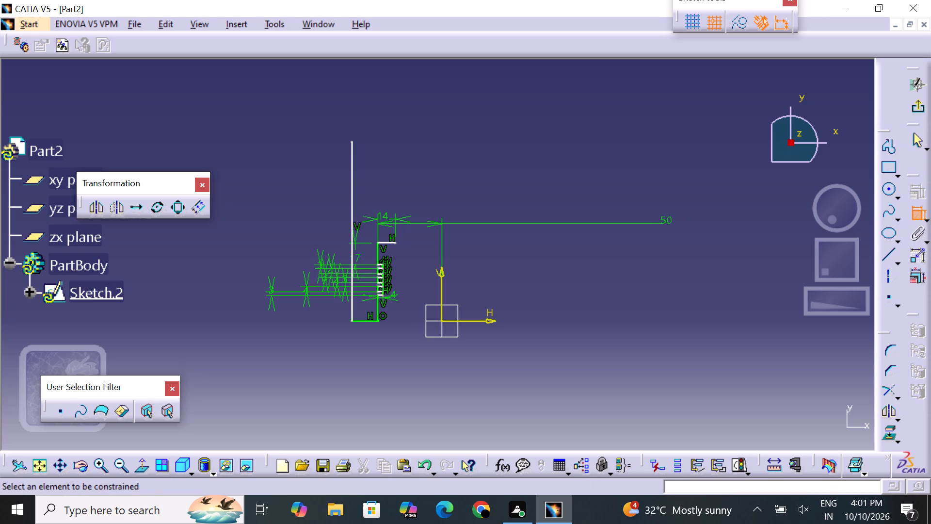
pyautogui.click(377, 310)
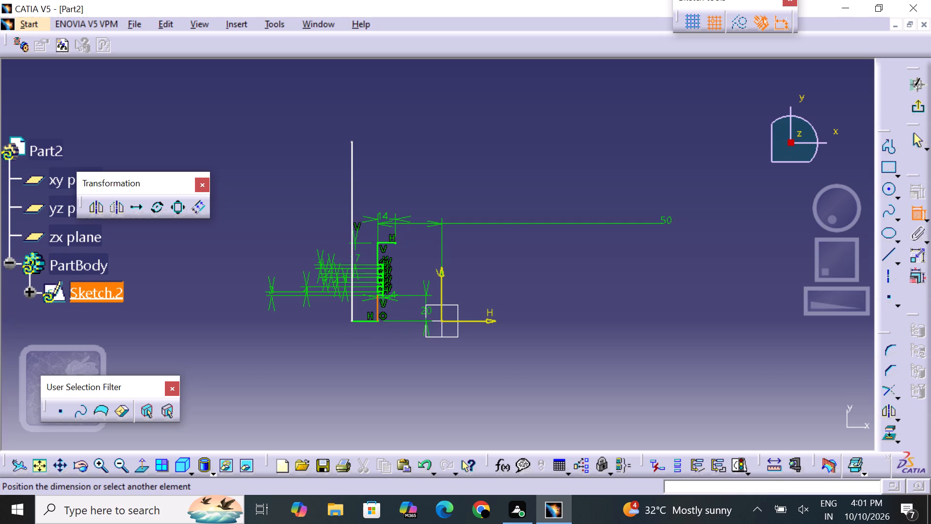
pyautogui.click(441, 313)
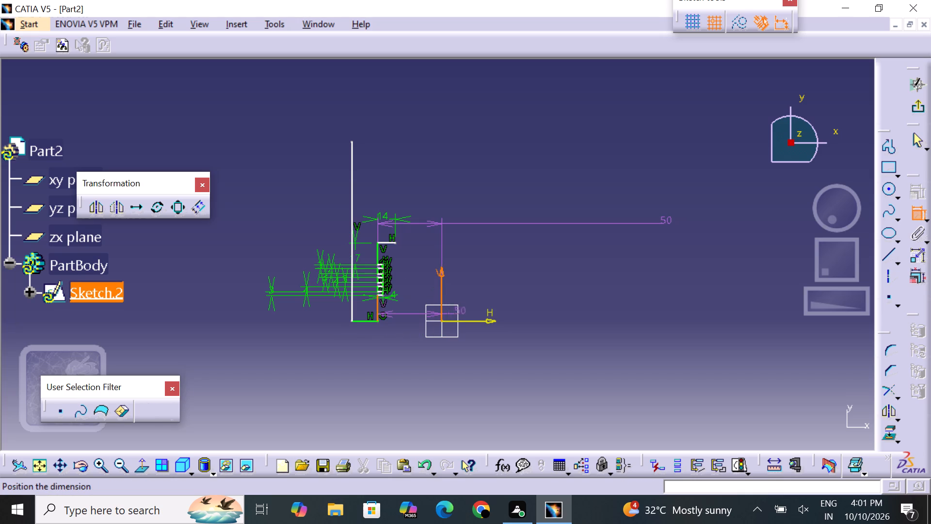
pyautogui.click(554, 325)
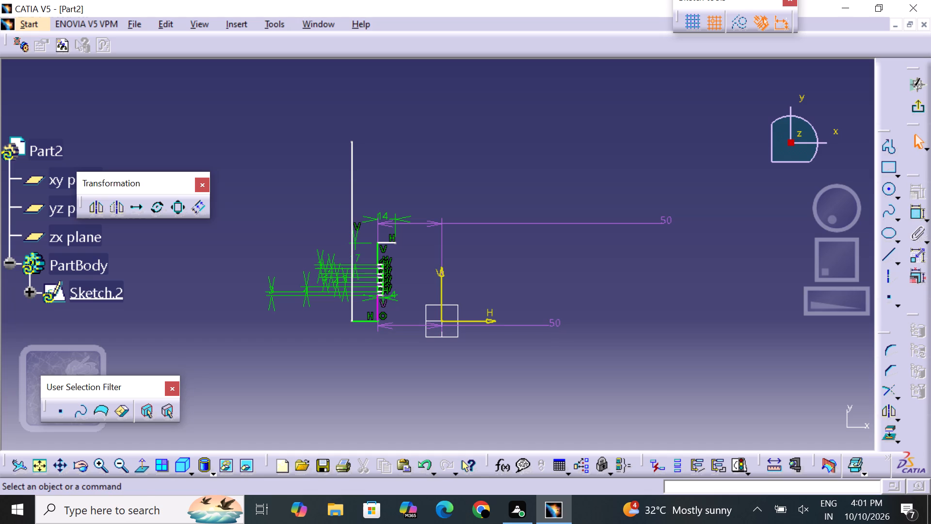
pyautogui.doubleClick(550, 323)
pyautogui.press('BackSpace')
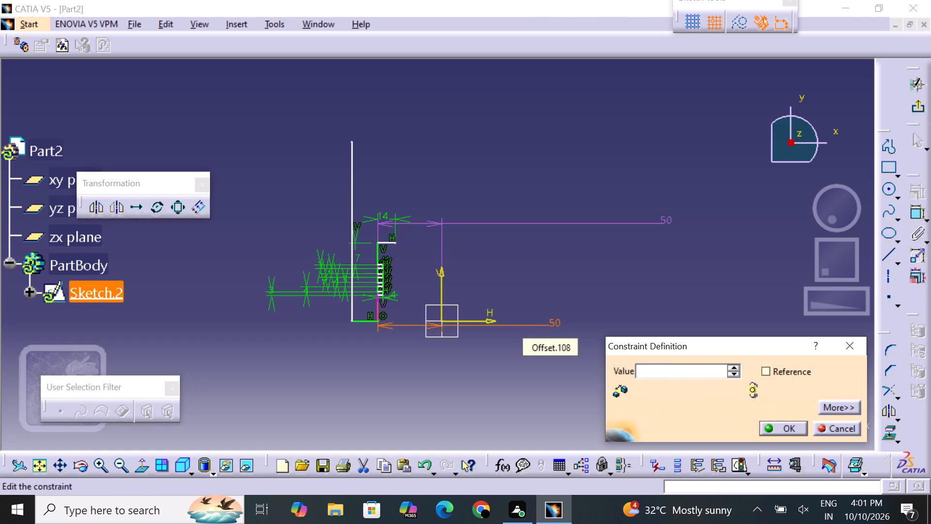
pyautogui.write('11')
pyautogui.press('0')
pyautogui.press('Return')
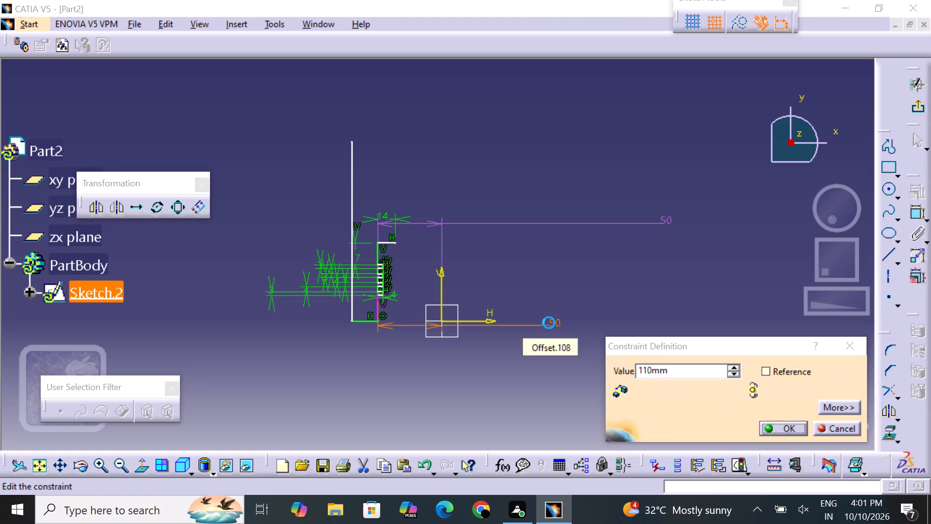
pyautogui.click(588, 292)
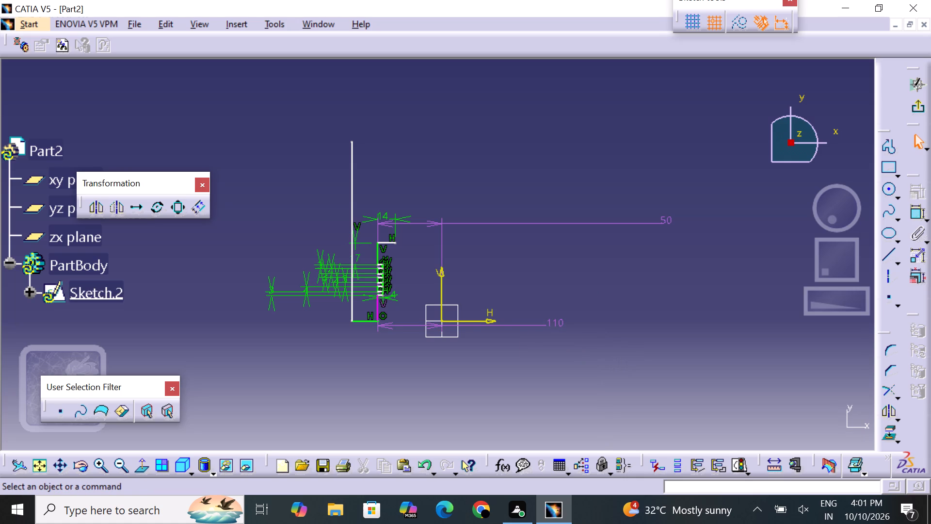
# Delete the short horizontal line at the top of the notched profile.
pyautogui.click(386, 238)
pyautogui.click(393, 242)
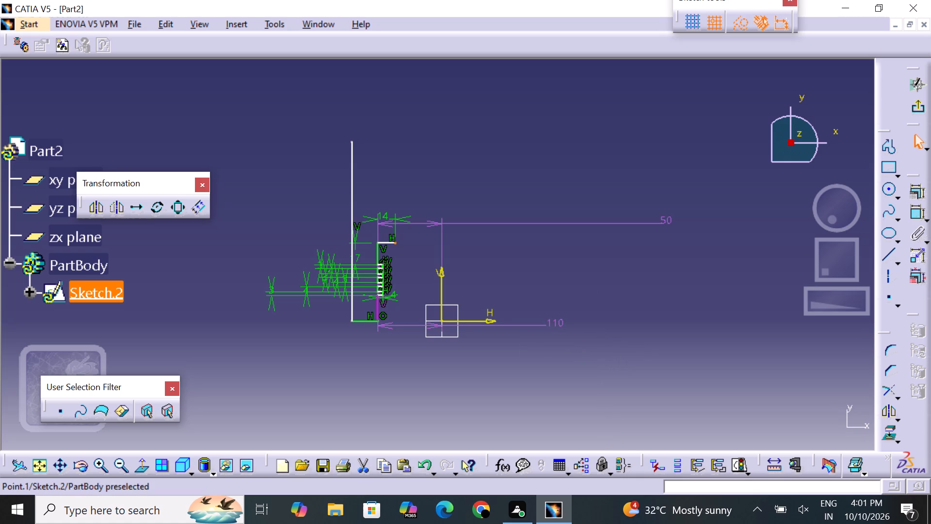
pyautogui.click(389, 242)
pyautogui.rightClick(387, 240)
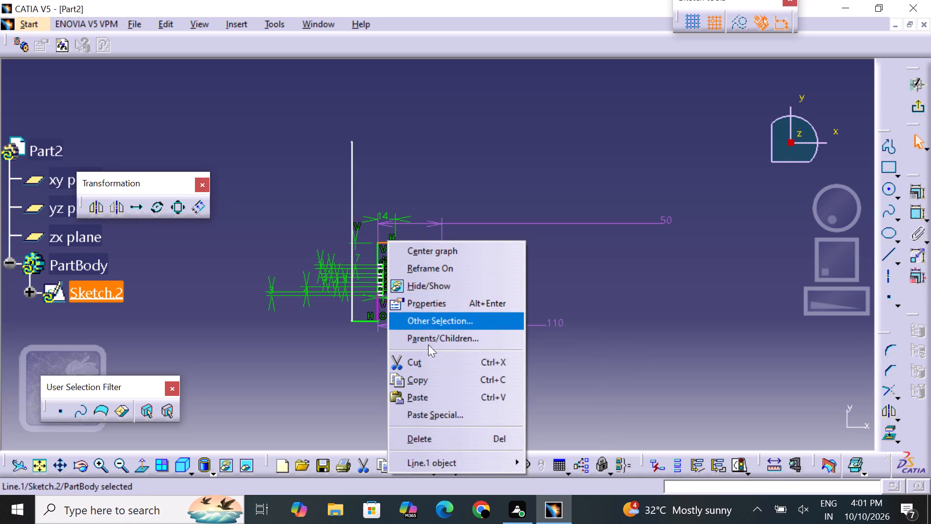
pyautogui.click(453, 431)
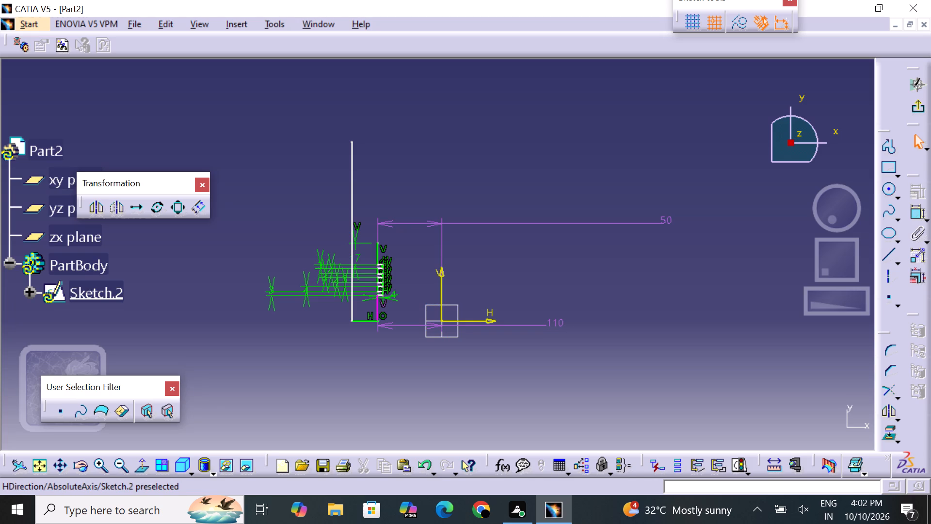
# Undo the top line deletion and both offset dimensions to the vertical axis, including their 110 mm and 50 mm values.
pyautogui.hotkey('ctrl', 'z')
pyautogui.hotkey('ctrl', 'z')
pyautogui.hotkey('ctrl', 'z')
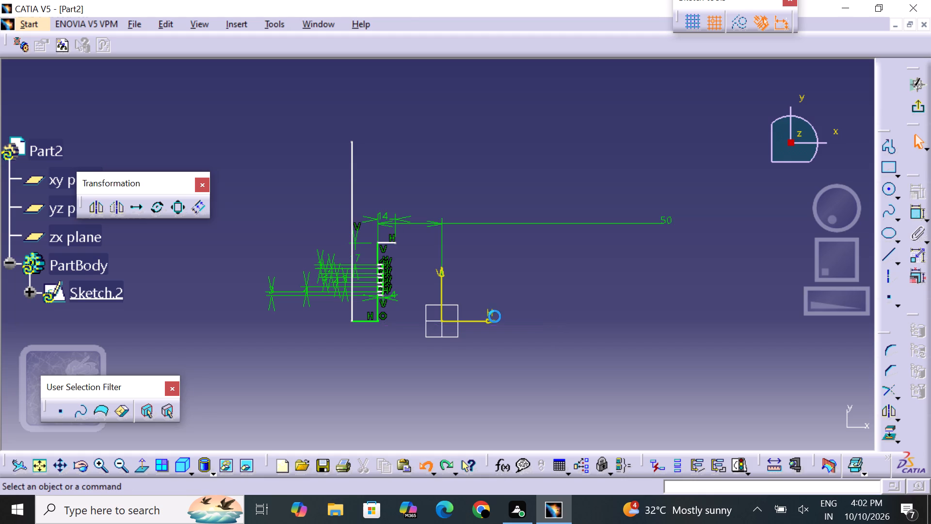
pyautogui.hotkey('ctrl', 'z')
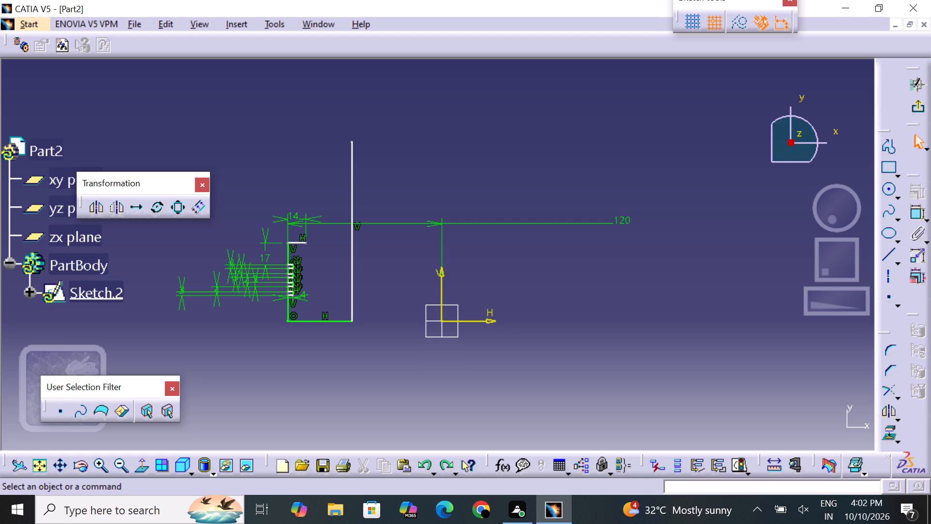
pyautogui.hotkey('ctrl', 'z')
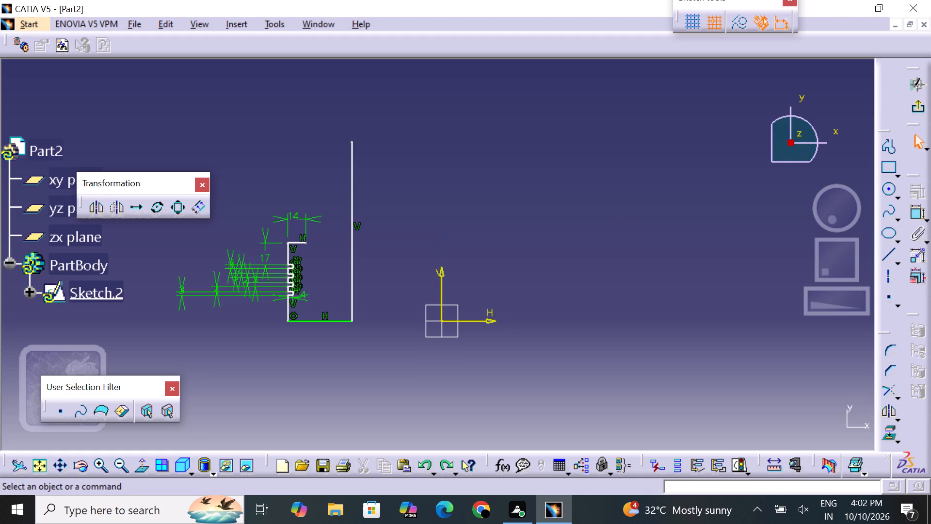
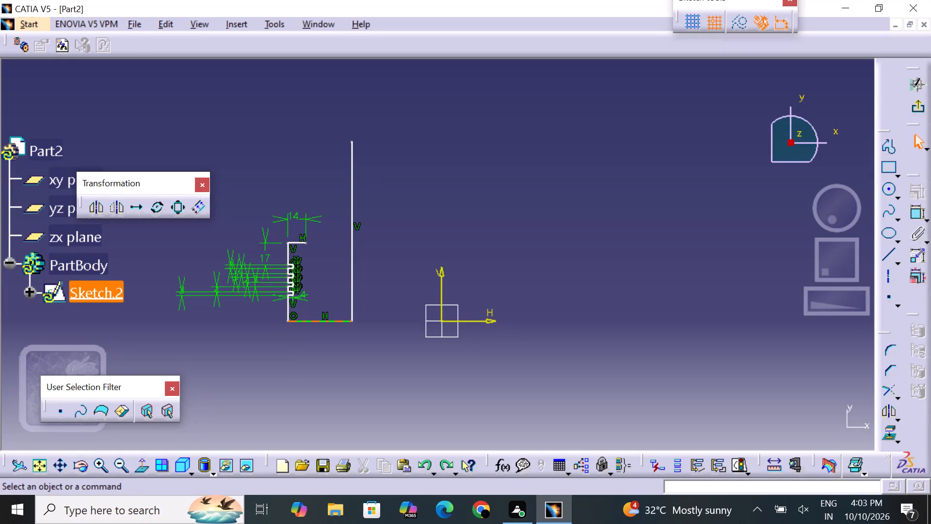
# Dimension the distance from the profile's lowest outer vertical segment to the vertical axis, placing it above the origin.
pyautogui.click(287, 311)
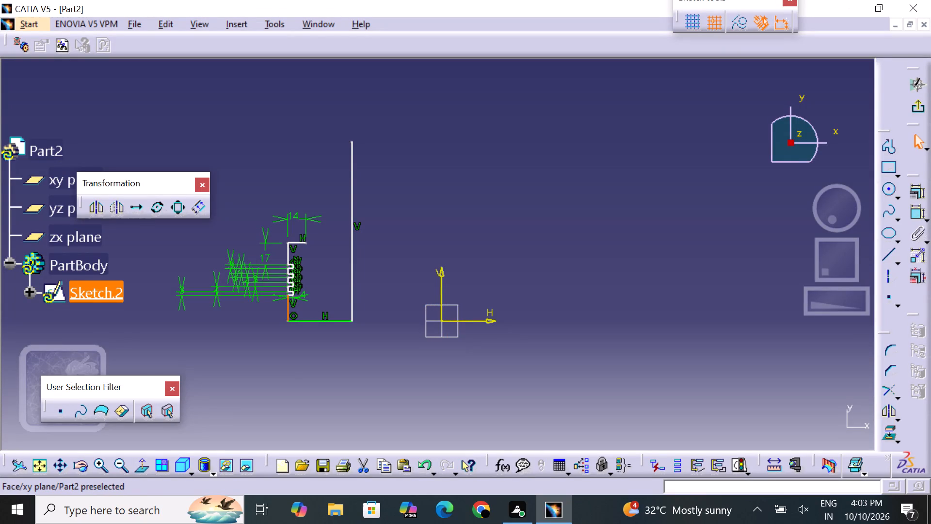
pyautogui.click(588, 285)
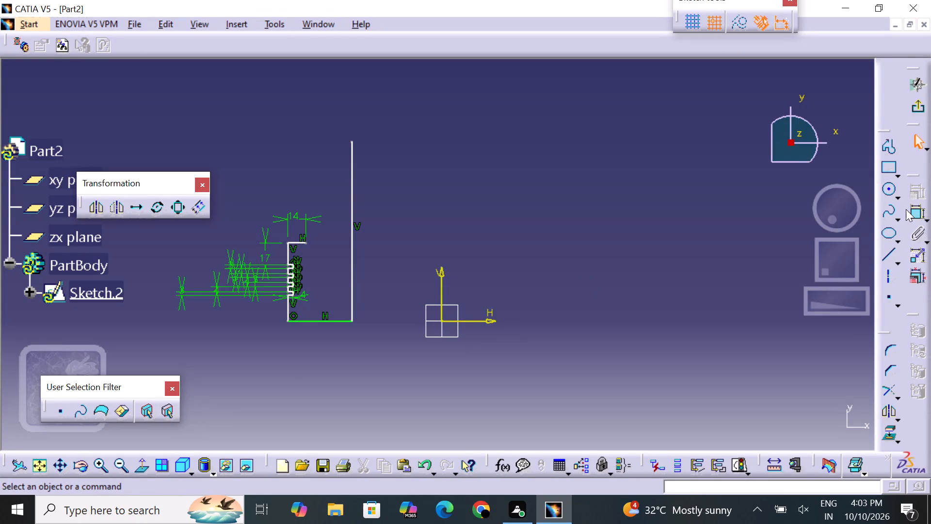
pyautogui.click(918, 210)
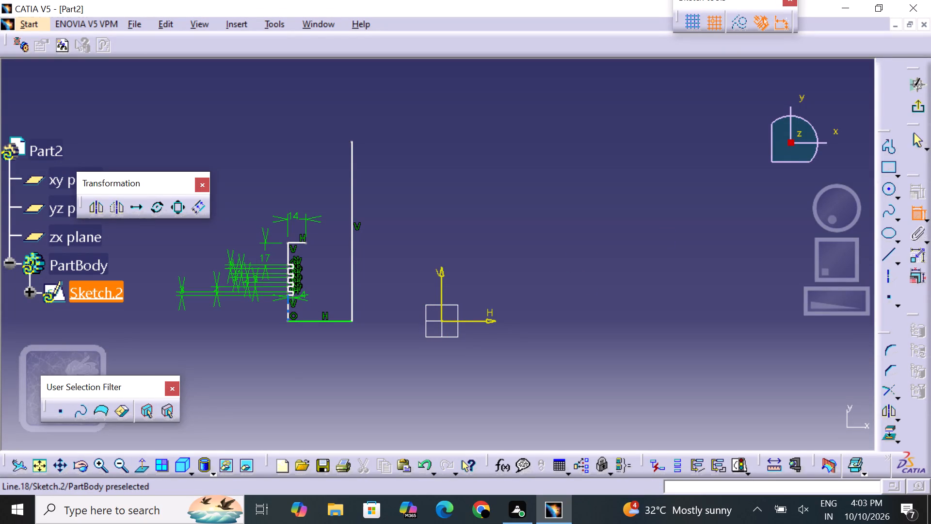
pyautogui.moveTo(292, 308); pyautogui.dragTo(298, 310)
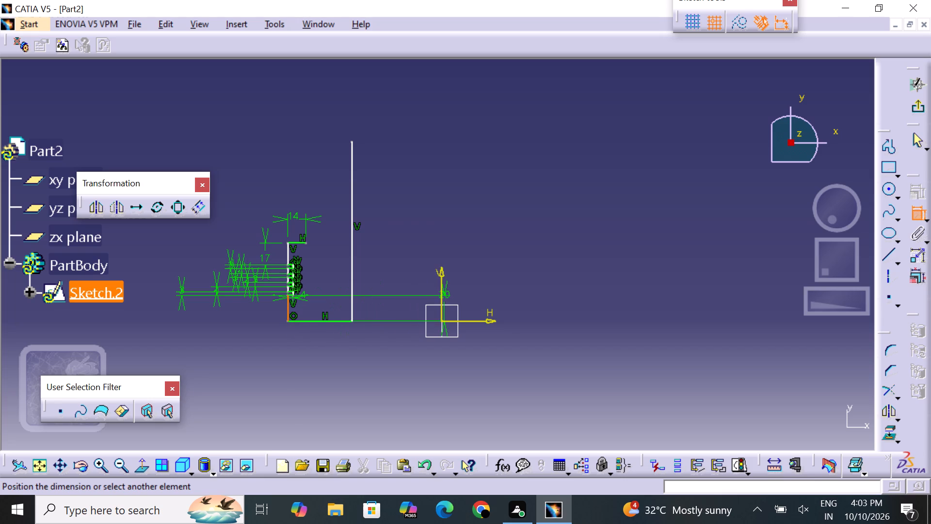
pyautogui.moveTo(438, 273); pyautogui.dragTo(441, 269)
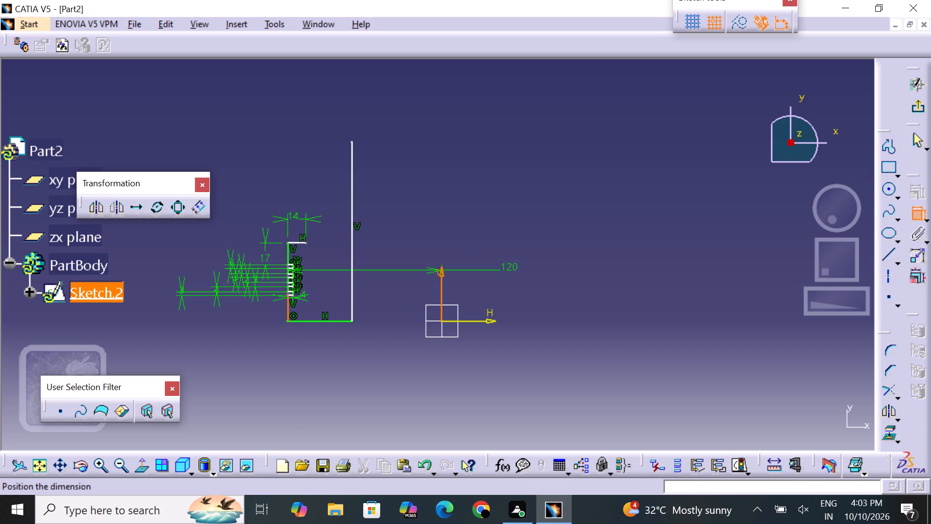
pyautogui.click(511, 268)
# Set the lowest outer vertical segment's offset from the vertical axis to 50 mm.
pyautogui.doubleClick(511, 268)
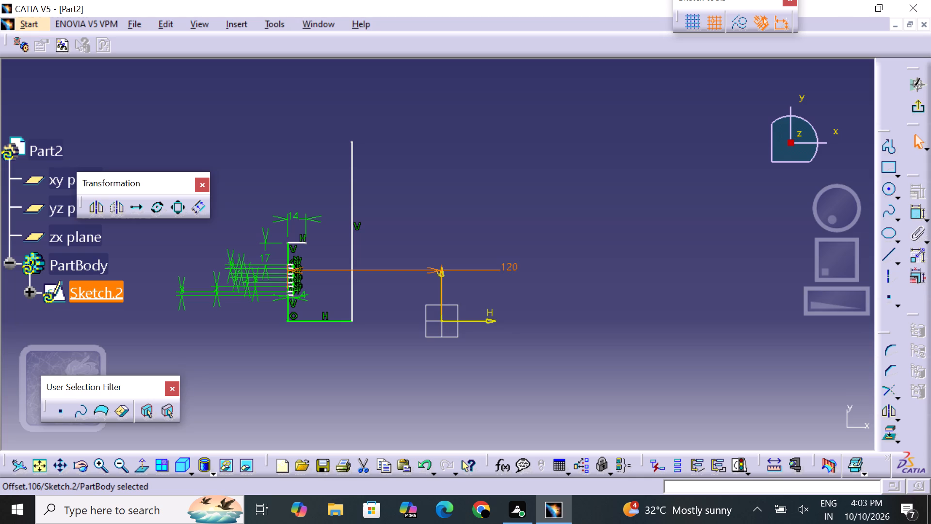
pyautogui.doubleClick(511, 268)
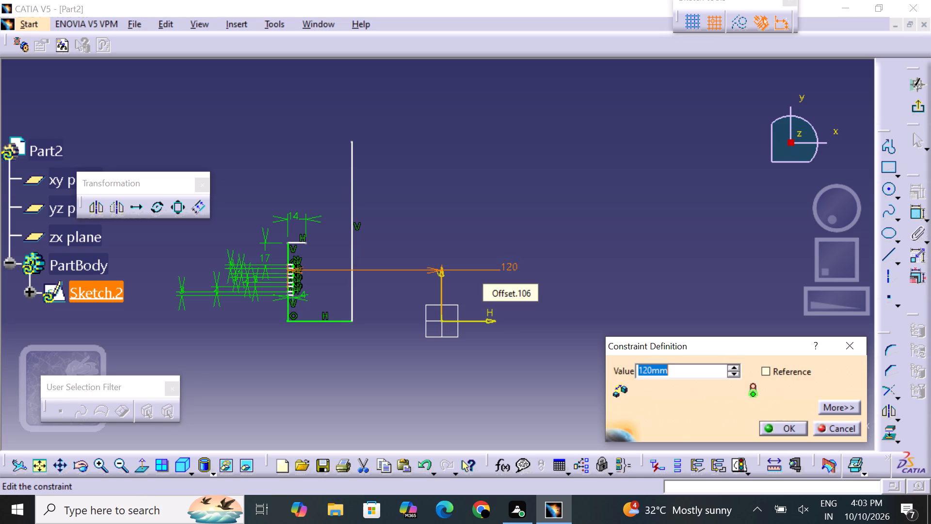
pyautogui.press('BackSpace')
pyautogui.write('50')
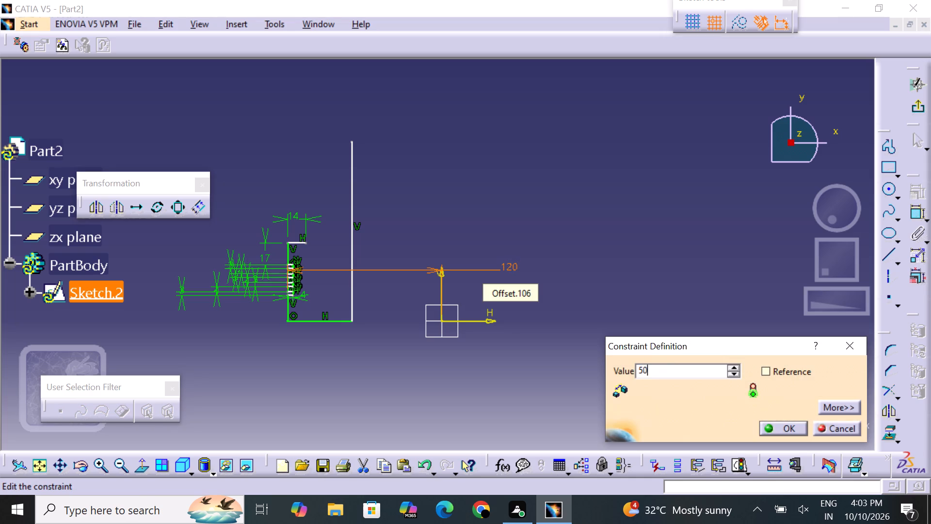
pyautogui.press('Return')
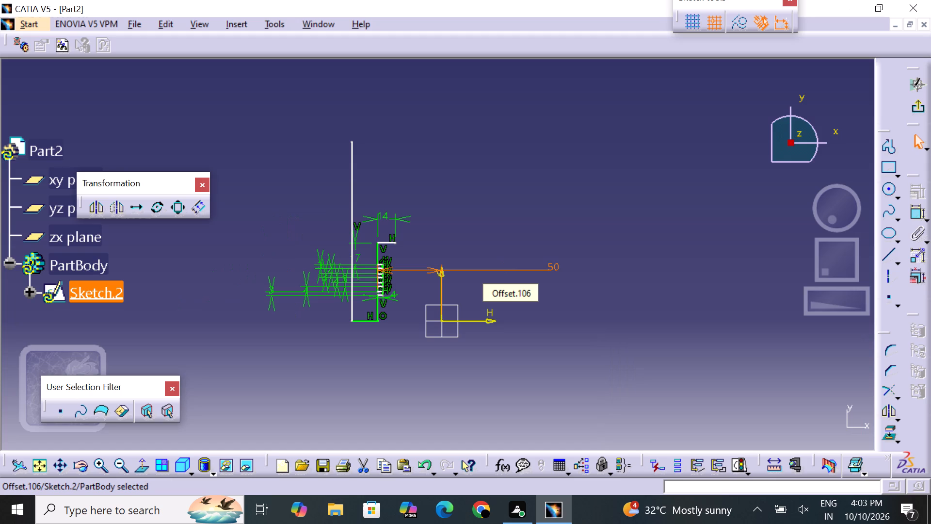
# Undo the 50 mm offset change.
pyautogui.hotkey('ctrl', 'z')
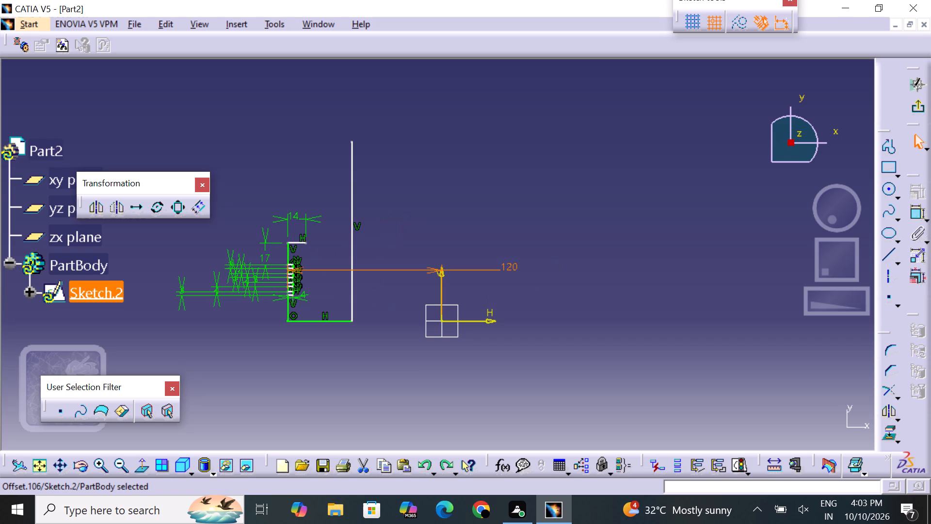
# Dimension the distance from the long vertical line to the vertical axis and set it to 110 mm.
pyautogui.click(351, 293)
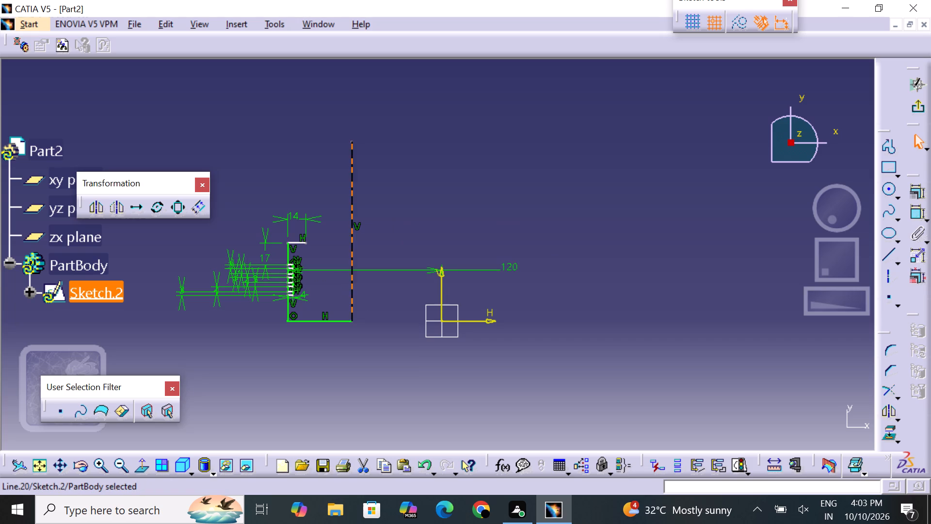
pyautogui.click(776, 262)
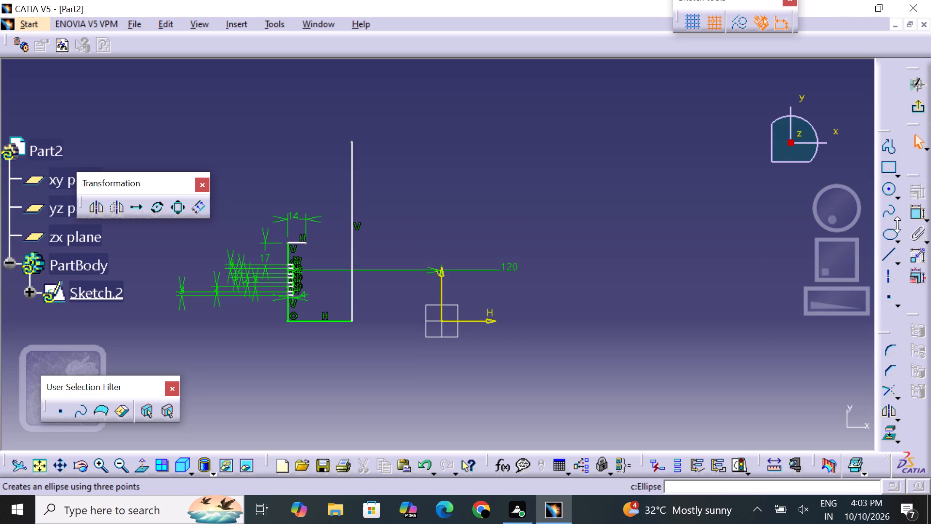
pyautogui.click(909, 214)
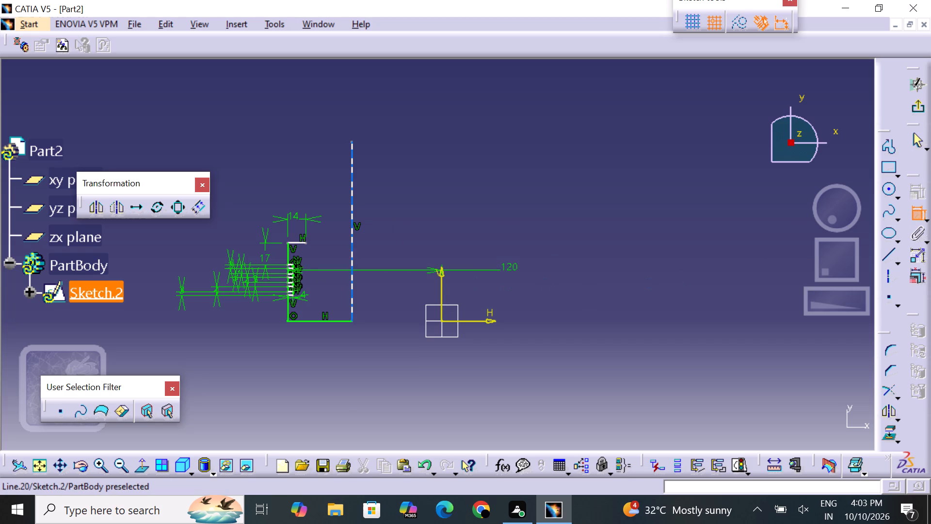
pyautogui.moveTo(351, 295); pyautogui.dragTo(359, 296)
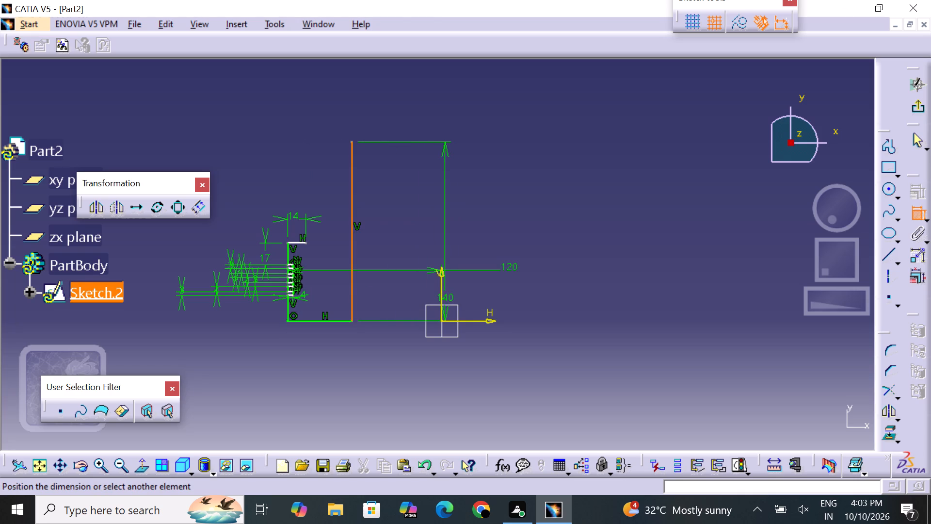
pyautogui.click(439, 306)
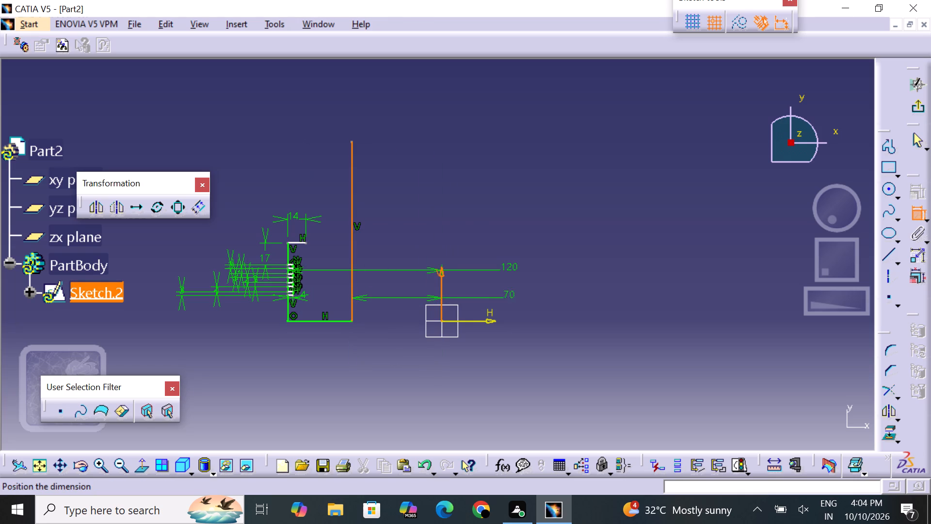
pyautogui.click(529, 306)
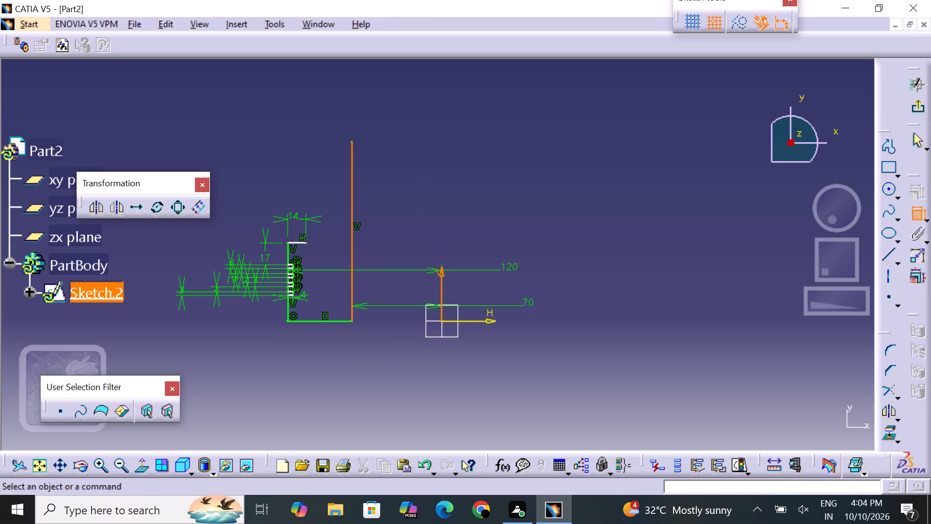
pyautogui.doubleClick(529, 301)
pyautogui.press('BackSpace')
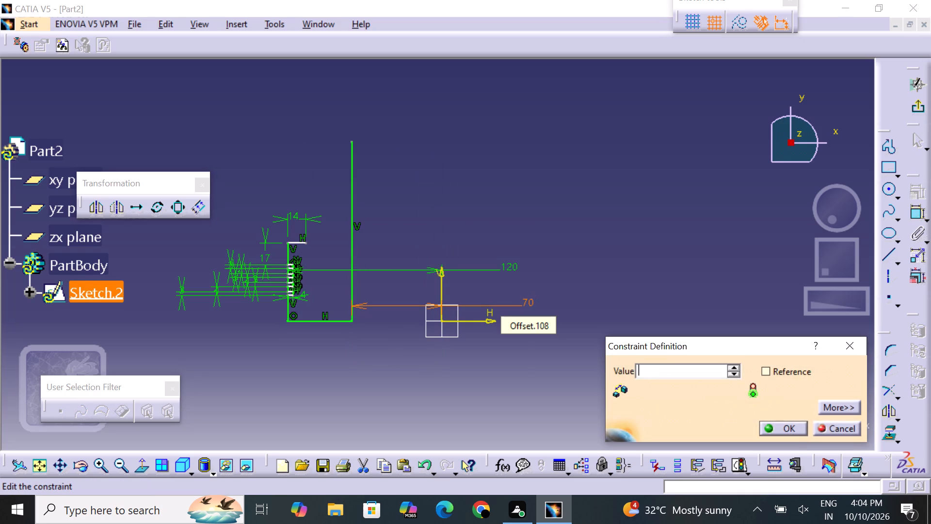
pyautogui.write('11')
pyautogui.press('0')
pyautogui.press('Return')
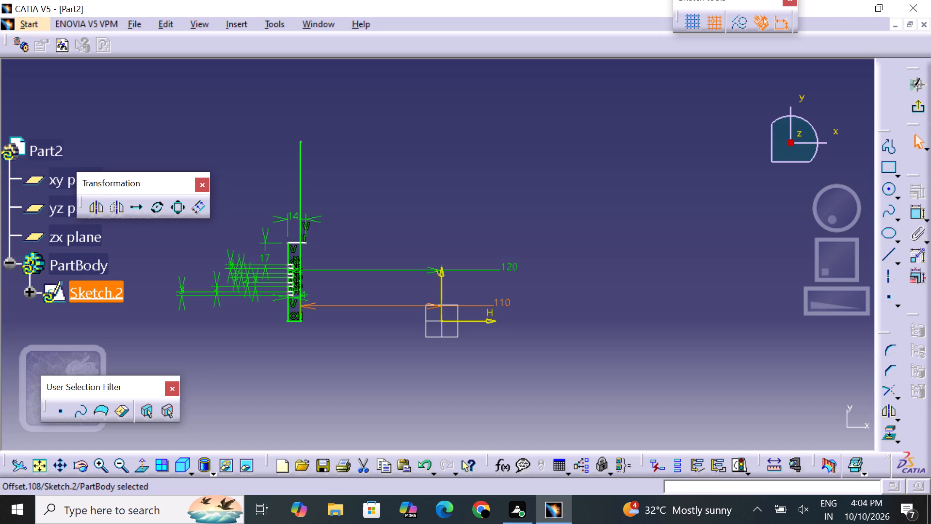
# Delete the 110 mm offset dimension between the long vertical line and the vertical axis.
pyautogui.click(498, 302)
pyautogui.rightClick(498, 302)
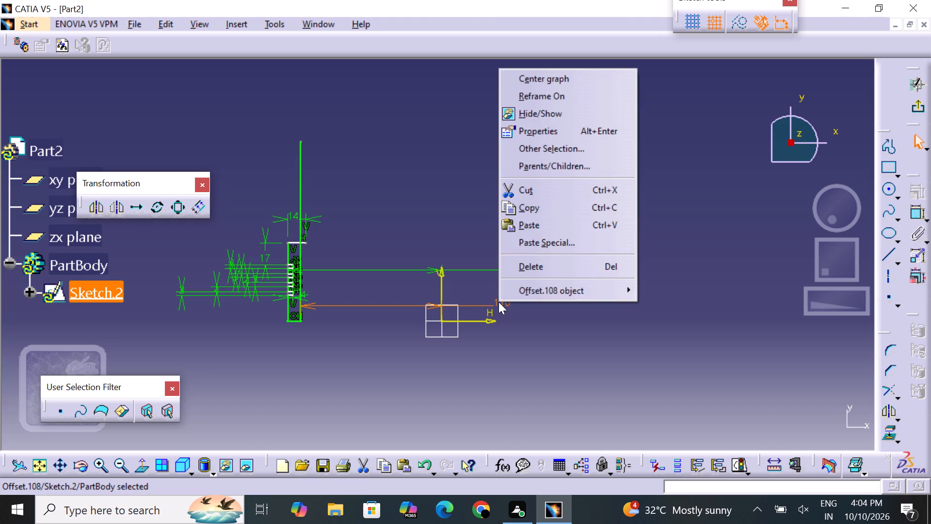
pyautogui.click(526, 260)
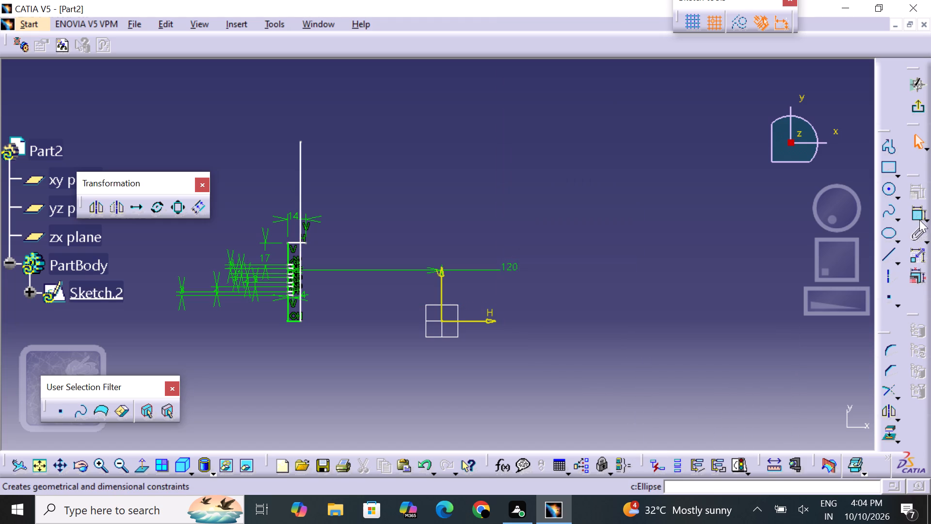
# Dimension the long vertical line's distance to the vertical axis again, placing the dimension along the horizontal axis.
pyautogui.click(913, 216)
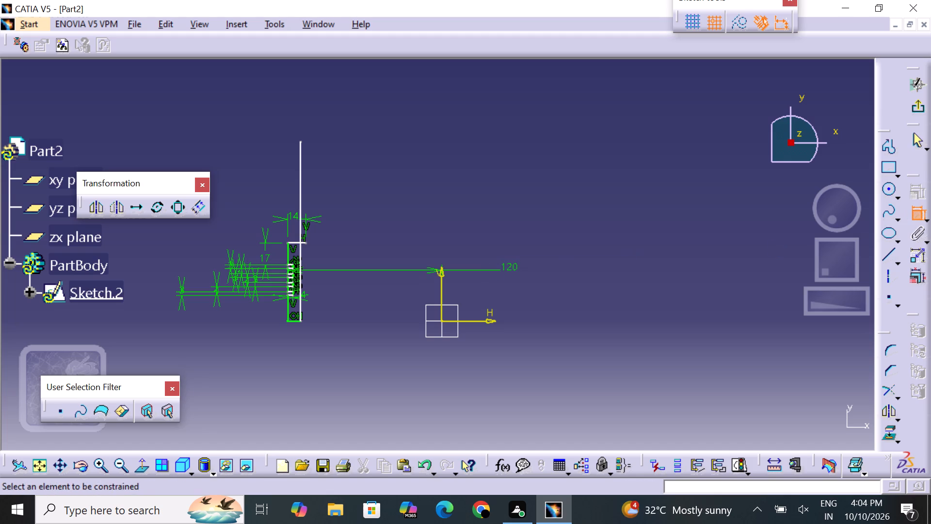
pyautogui.click(303, 305)
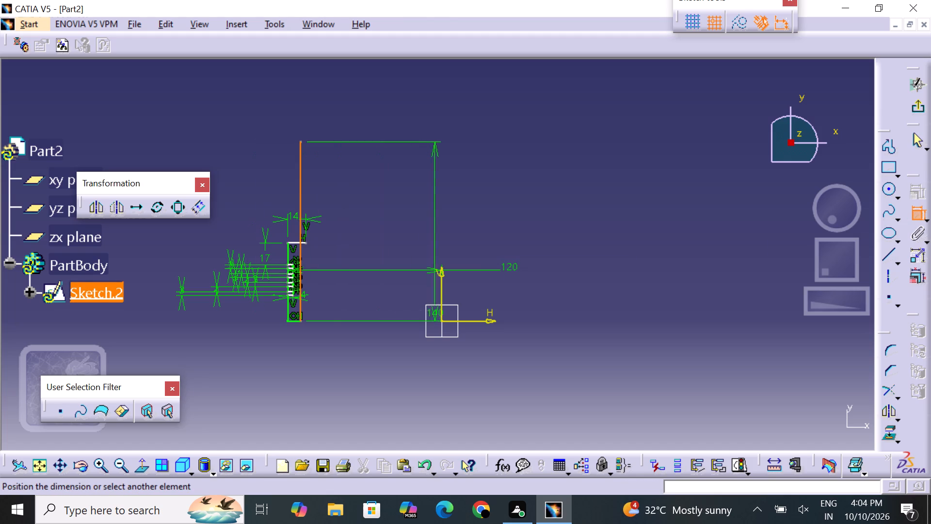
pyautogui.click(440, 307)
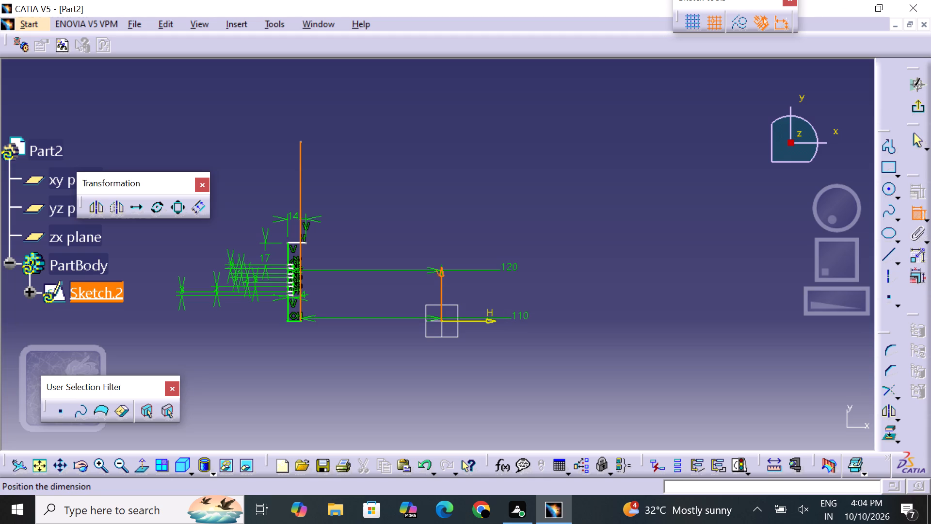
pyautogui.moveTo(524, 322); pyautogui.dragTo(528, 322)
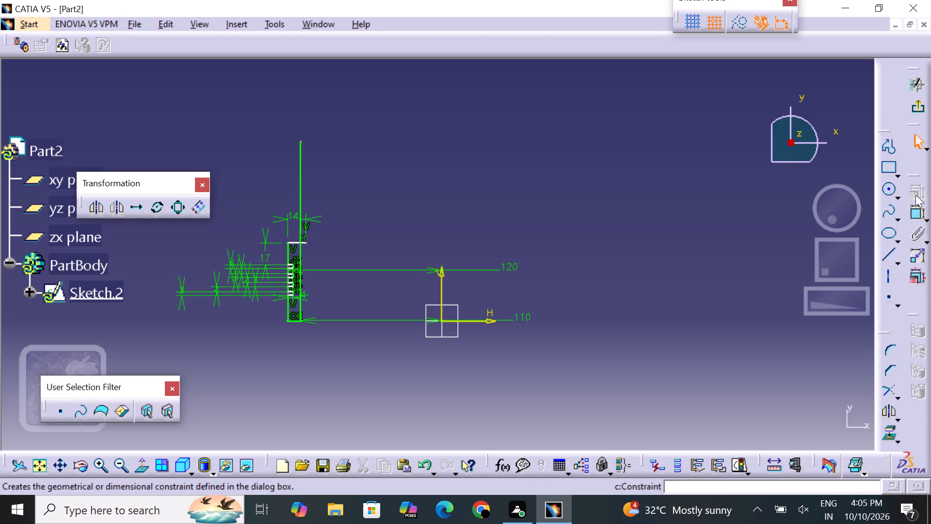
# Dimension the length of the long vertical line and set it to 101 mm.
pyautogui.moveTo(916, 213); pyautogui.dragTo(910, 218)
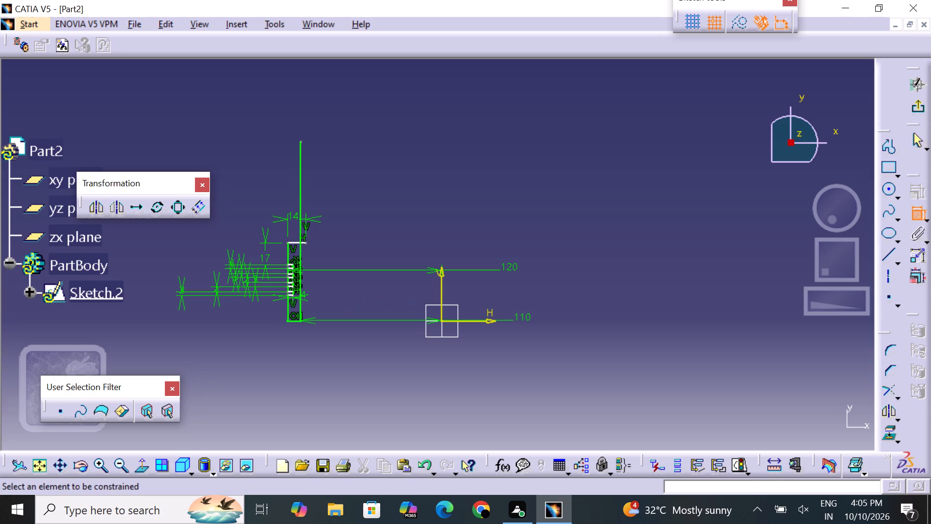
pyautogui.click(301, 305)
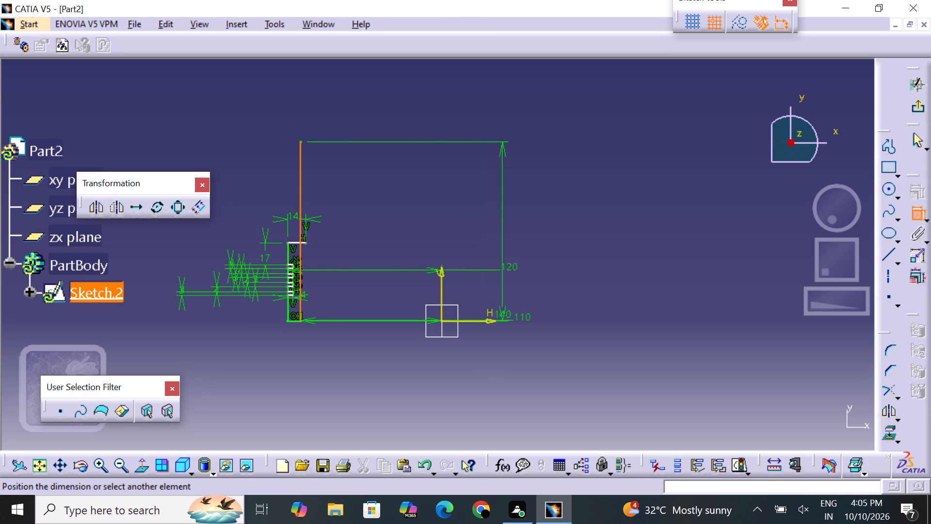
pyautogui.click(513, 304)
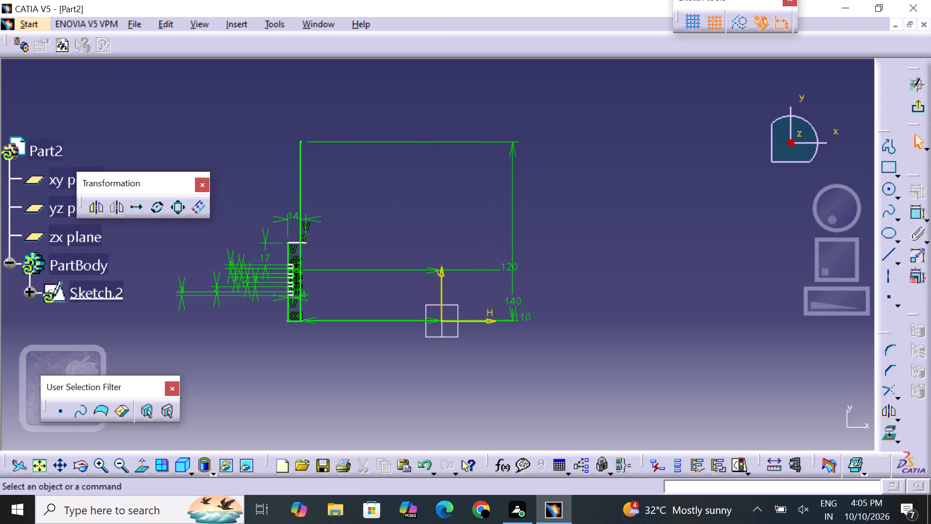
pyautogui.doubleClick(513, 301)
pyautogui.press('BackSpace')
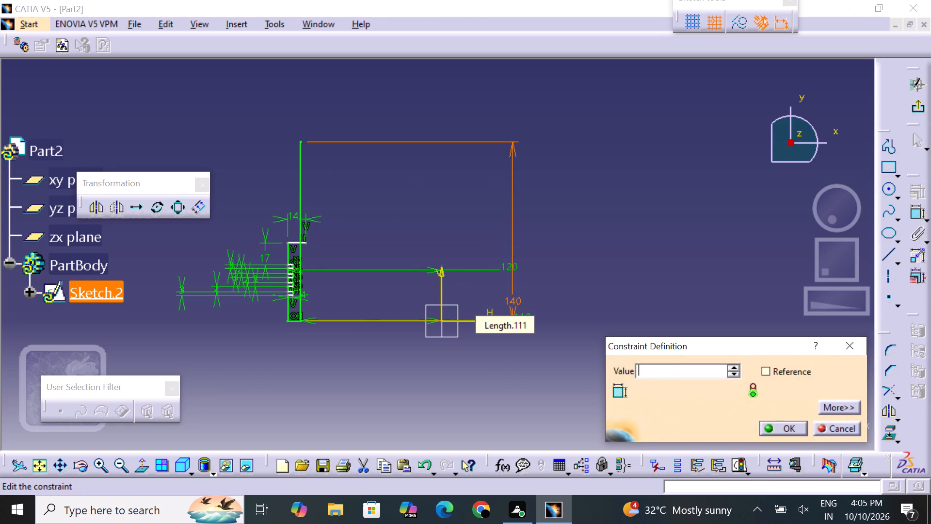
pyautogui.write('101')
pyautogui.press('Return')
pyautogui.click(569, 282)
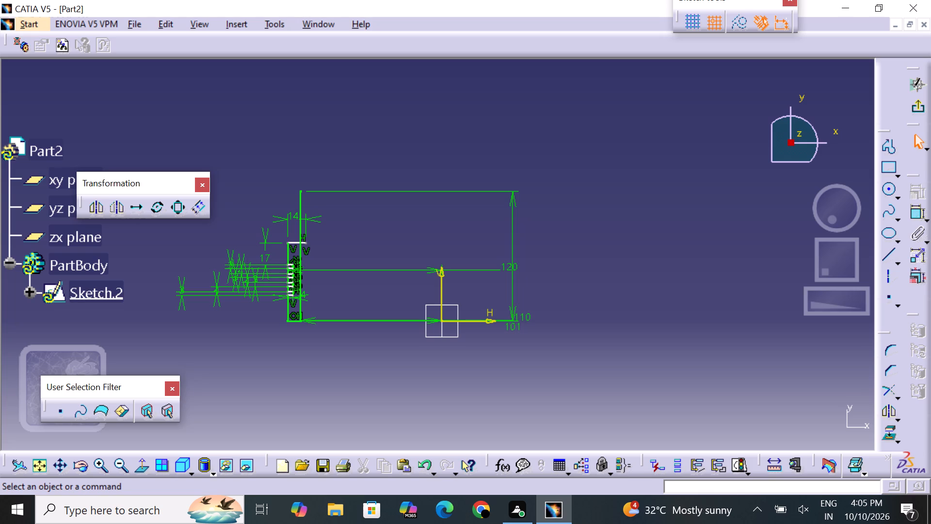
# Set the offset between the lowest outer vertical segment of the notched side and the vertical axis to 50 mm.
pyautogui.doubleClick(507, 269)
pyautogui.press('BackSpace')
pyautogui.write('50')
pyautogui.press('Return')
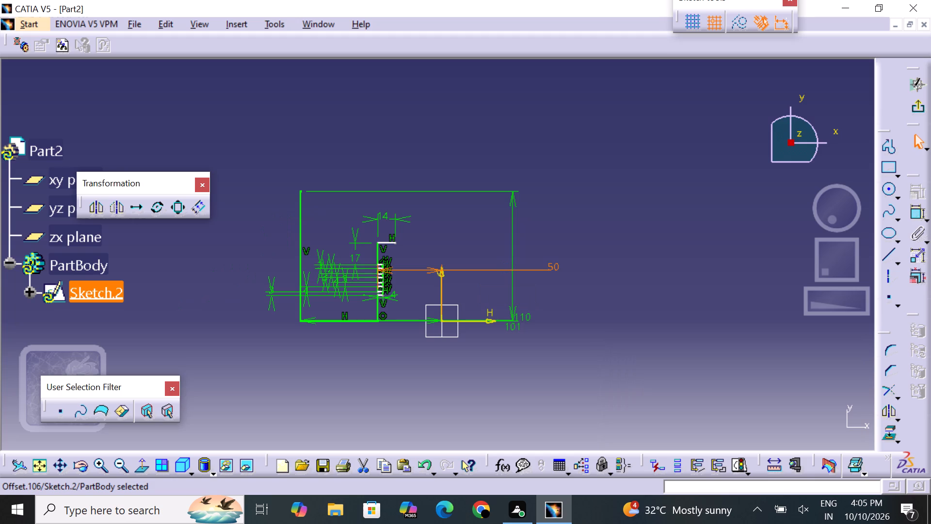
pyautogui.click(593, 228)
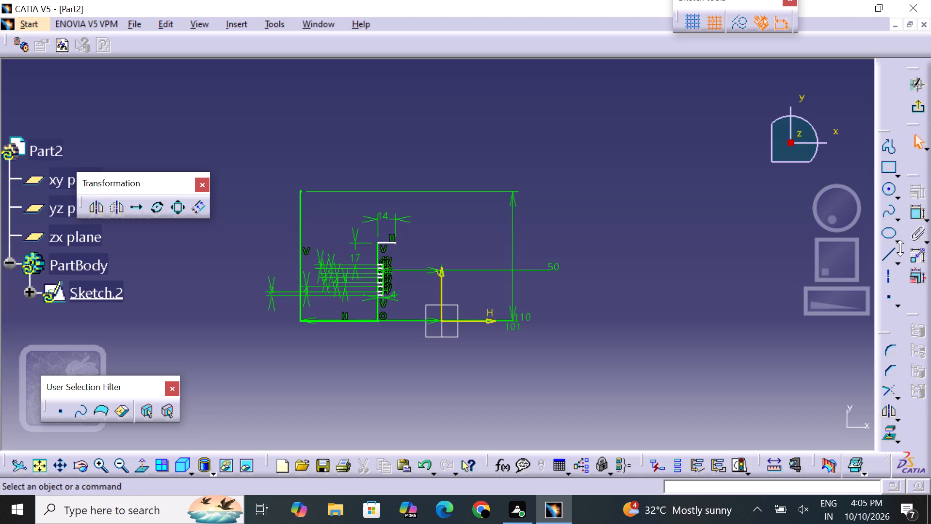
# Add a second offset dimension between the long vertical line and the vertical axis, placed below the profile.
pyautogui.click(918, 213)
pyautogui.click(301, 301)
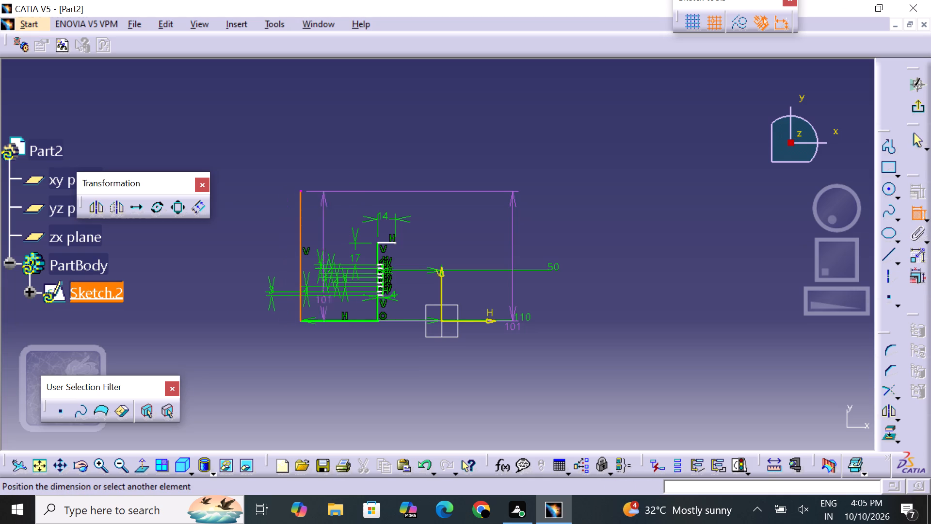
pyautogui.click(439, 292)
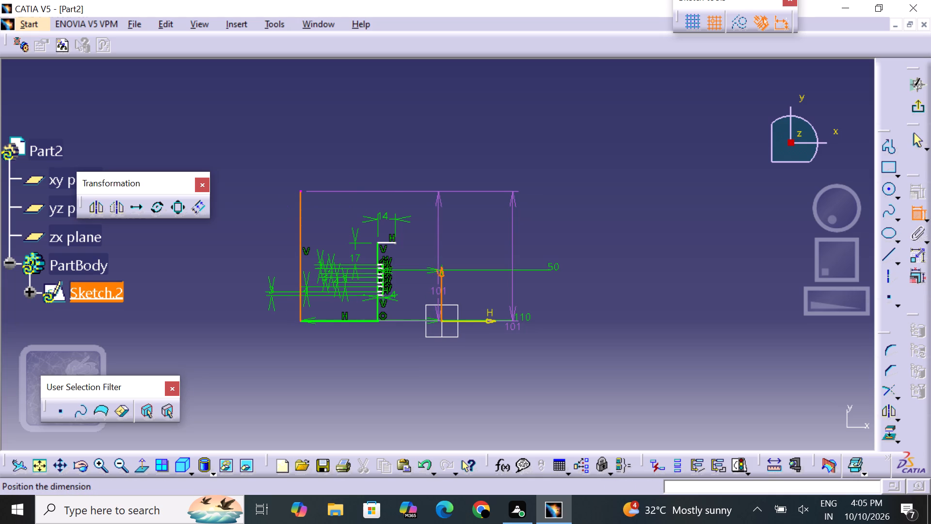
pyautogui.click(370, 349)
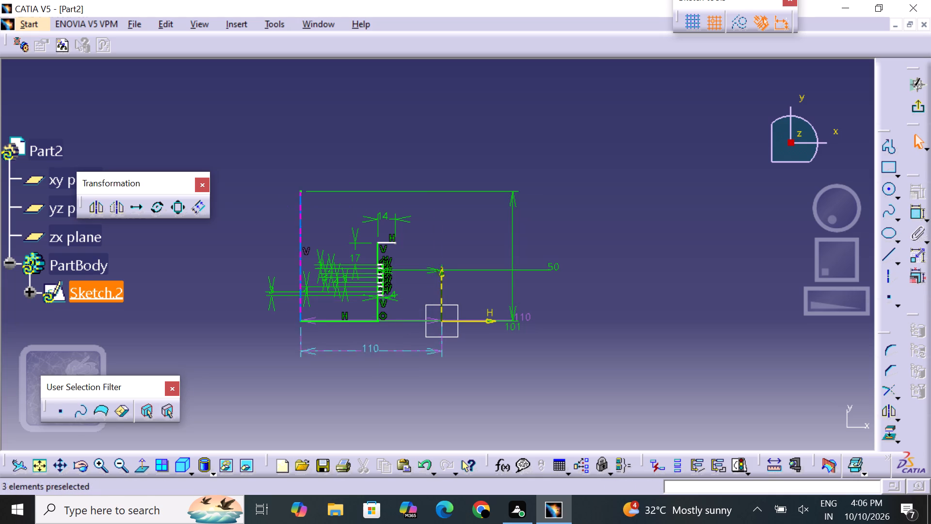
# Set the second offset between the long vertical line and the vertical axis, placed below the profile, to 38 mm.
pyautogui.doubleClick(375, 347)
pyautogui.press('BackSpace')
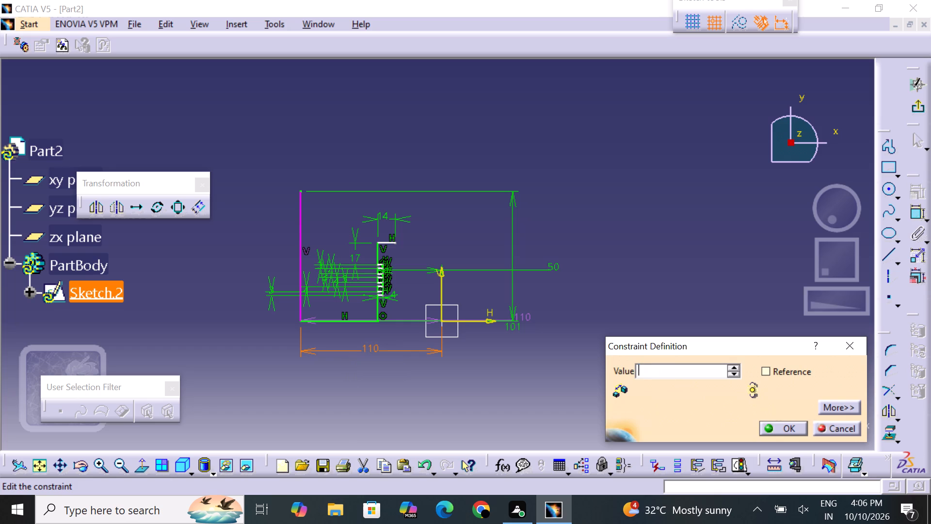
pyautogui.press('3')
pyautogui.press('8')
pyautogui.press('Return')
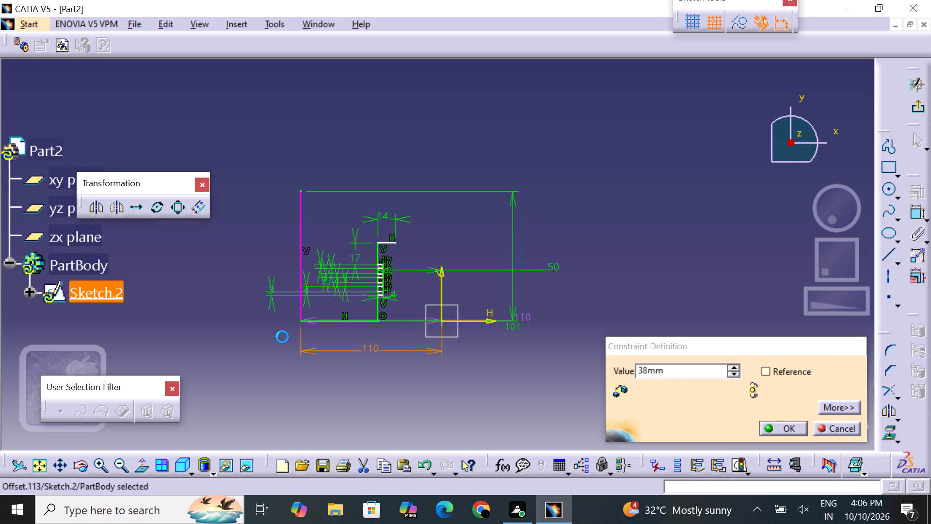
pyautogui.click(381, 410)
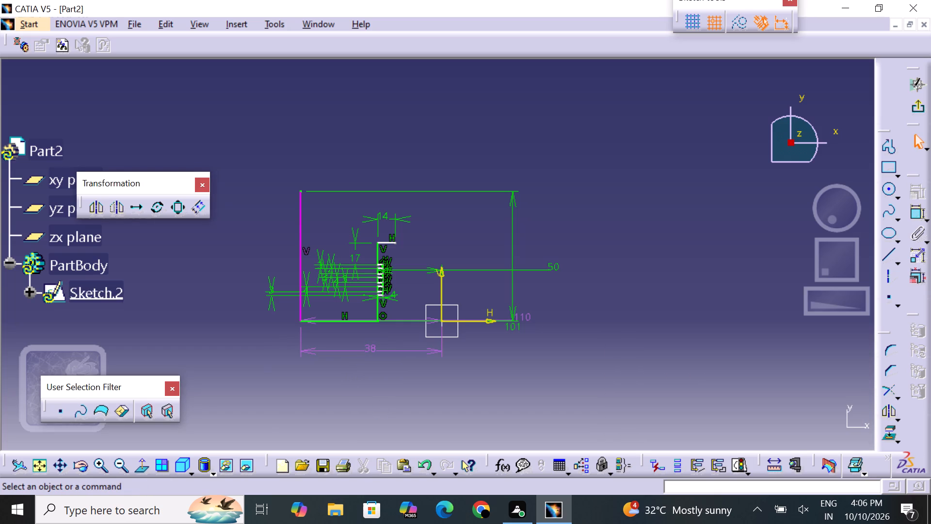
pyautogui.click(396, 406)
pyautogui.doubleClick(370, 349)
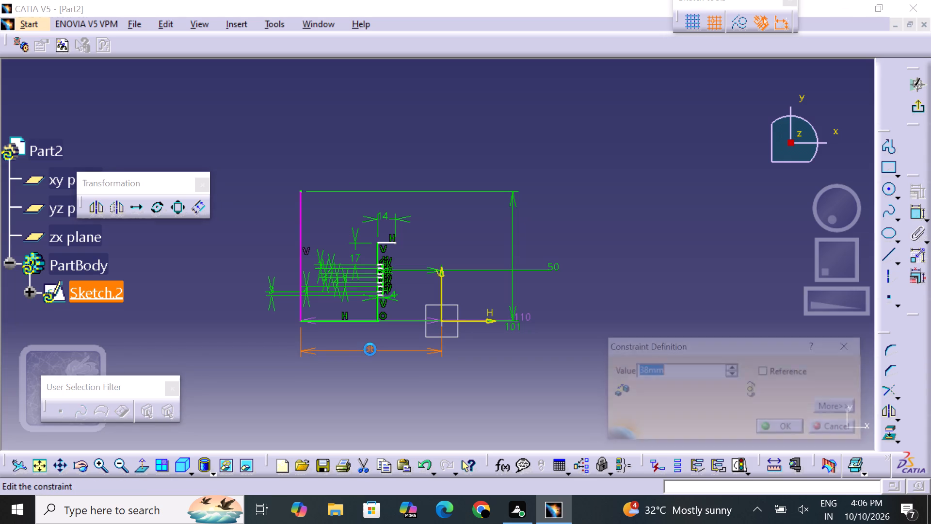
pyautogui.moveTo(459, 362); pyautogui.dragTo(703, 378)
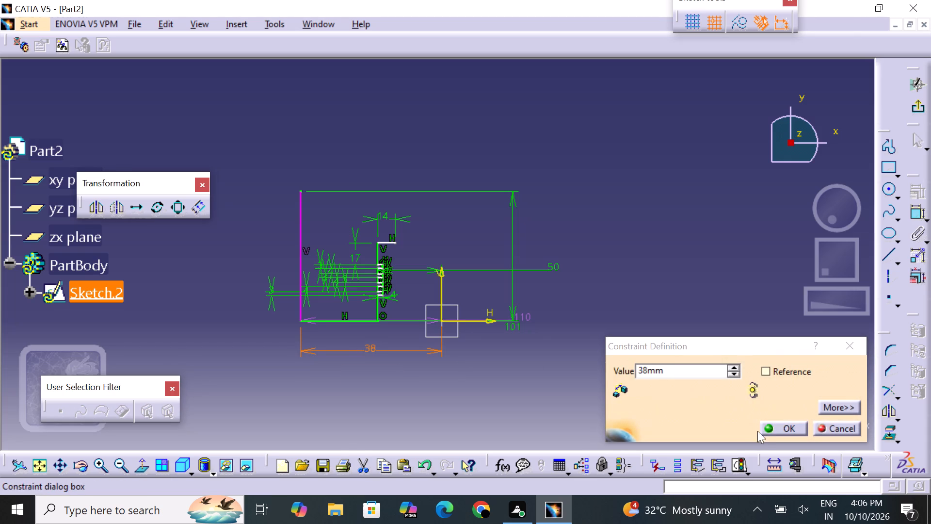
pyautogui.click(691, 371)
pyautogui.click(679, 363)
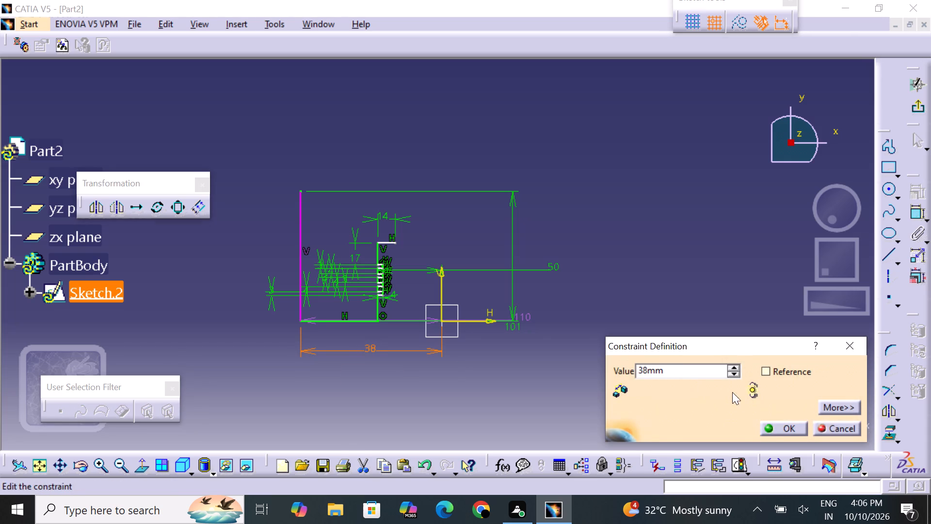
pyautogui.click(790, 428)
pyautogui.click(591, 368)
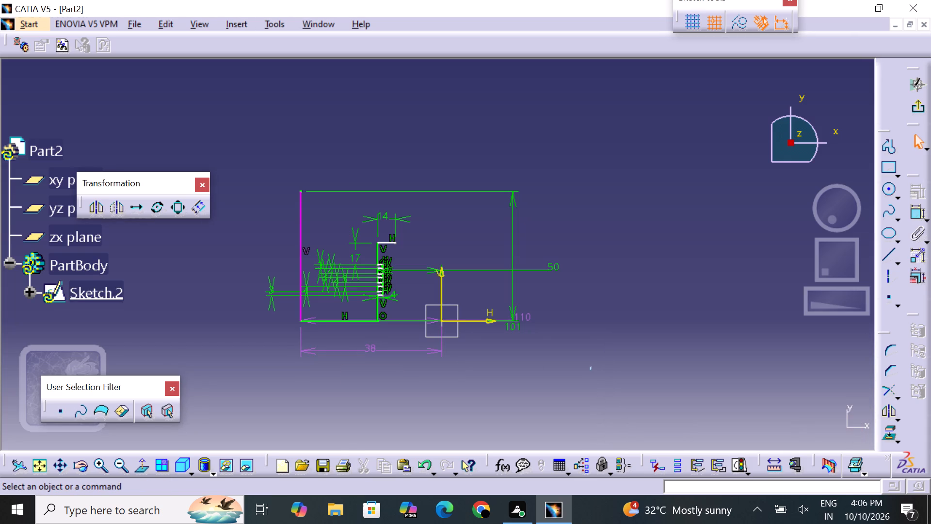
# Undo the second axis offset dimension along with the earlier 50 mm offset and 101 mm length changes.
pyautogui.hotkey('ctrl', 'z')
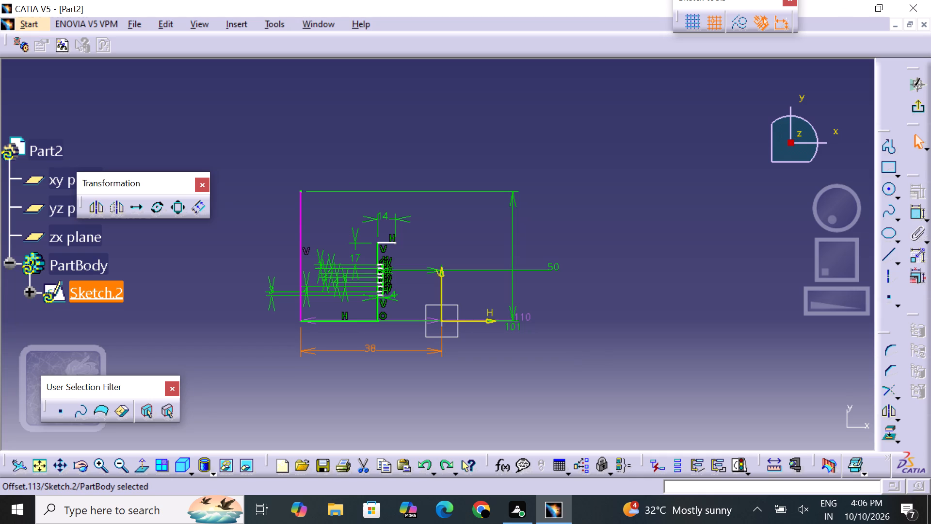
pyautogui.hotkey('ctrl', 'z')
pyautogui.hotkey('ctrl', 'z')
pyautogui.click(576, 361)
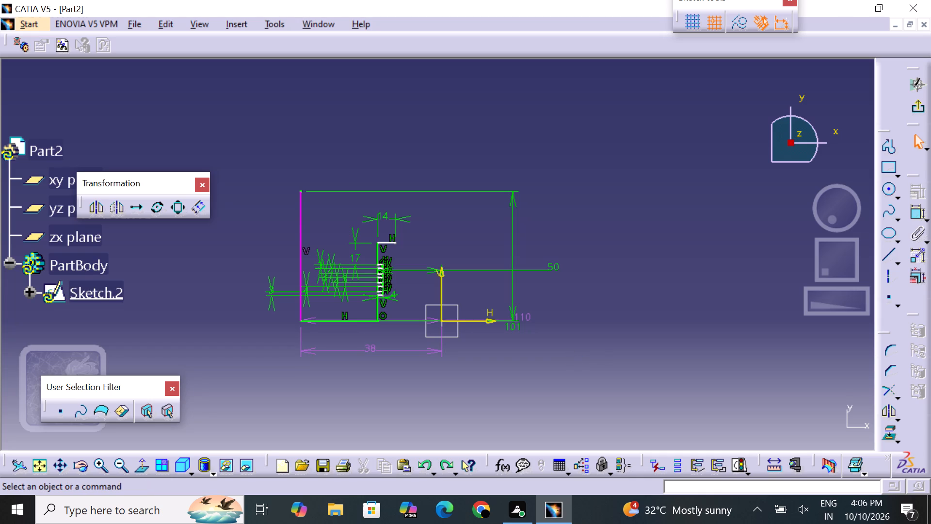
pyautogui.hotkey('ctrl', 'z')
pyautogui.keyDown('ctrl'); pyautogui.click(576, 361); pyautogui.keyUp('ctrl')
pyautogui.hotkey('ctrl', 'z')
pyautogui.hotkey('ctrl', 'z')
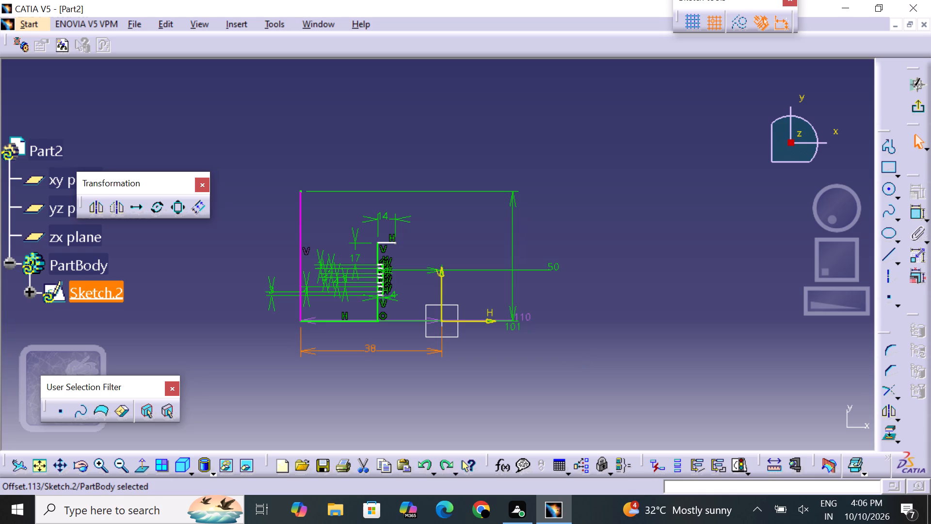
pyautogui.hotkey('ctrl', 'z')
pyautogui.hotkey('ctrl', 'z')
pyautogui.hotkey('ctrl', 'z')
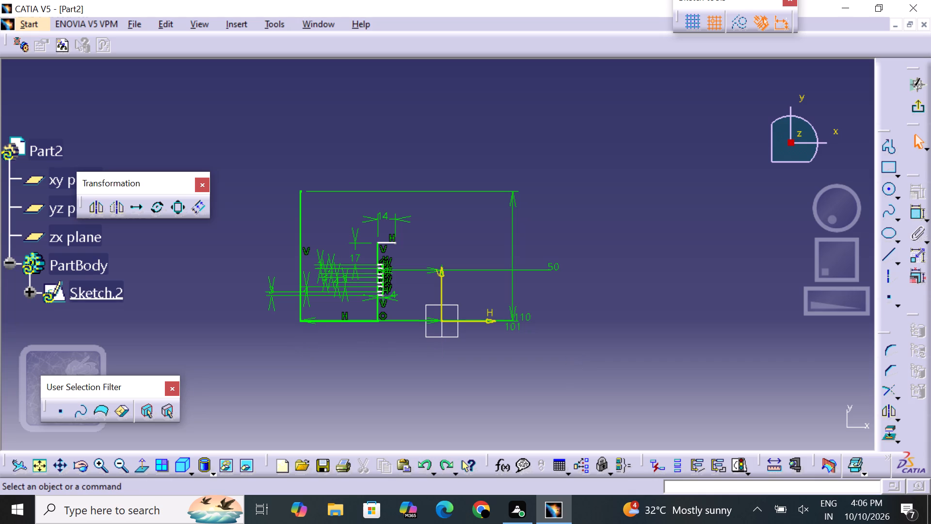
pyautogui.hotkey('ctrl', 'z')
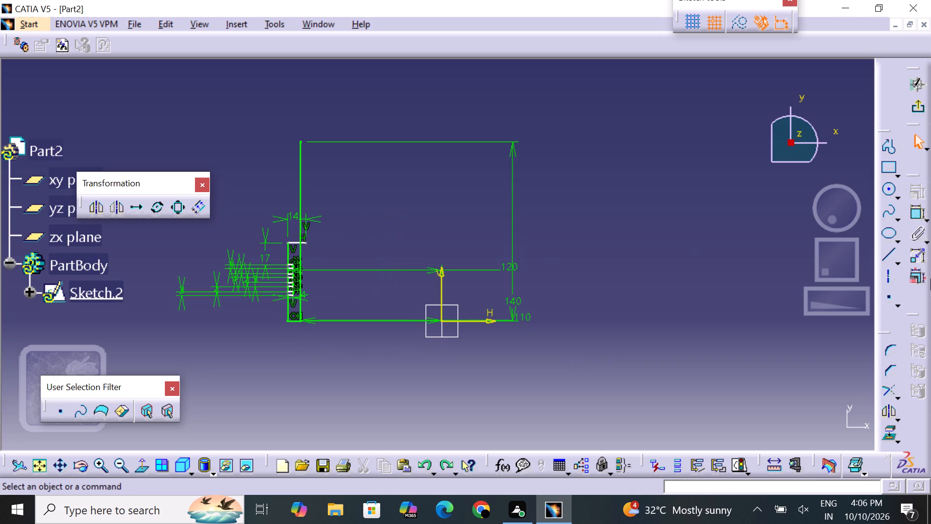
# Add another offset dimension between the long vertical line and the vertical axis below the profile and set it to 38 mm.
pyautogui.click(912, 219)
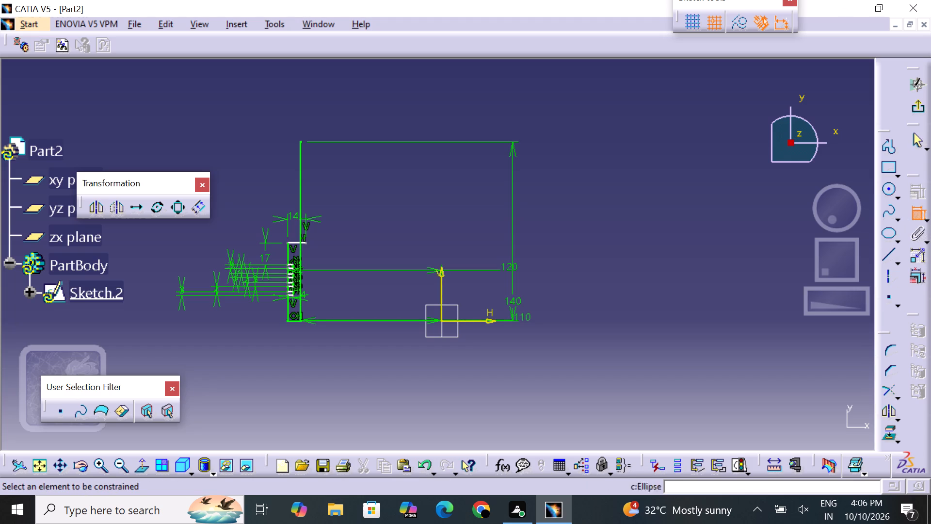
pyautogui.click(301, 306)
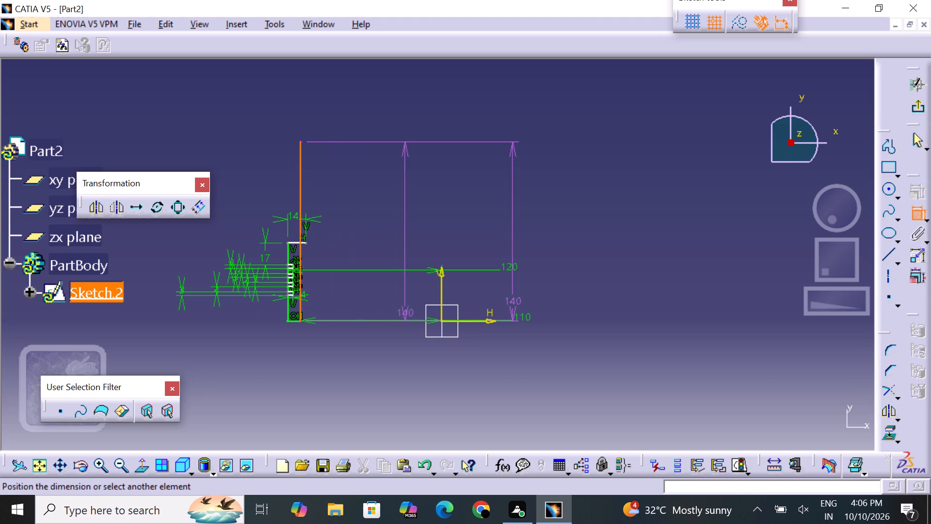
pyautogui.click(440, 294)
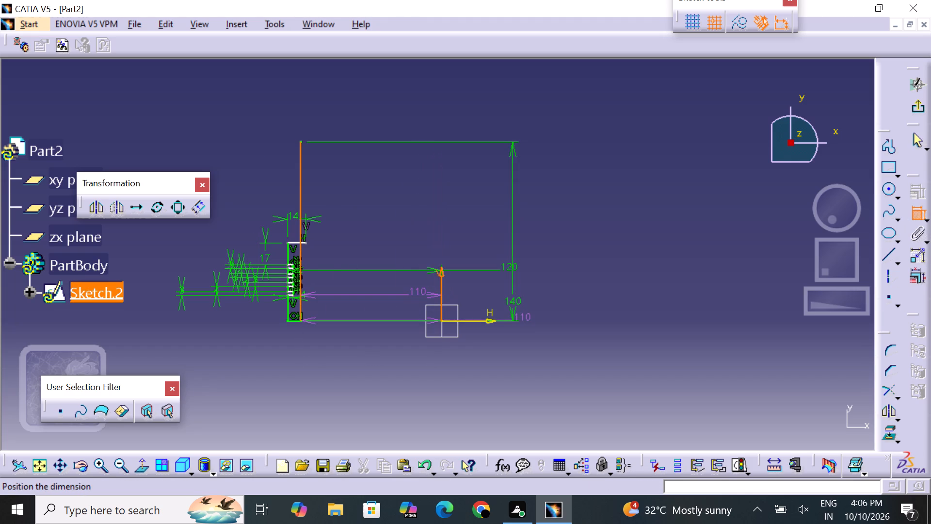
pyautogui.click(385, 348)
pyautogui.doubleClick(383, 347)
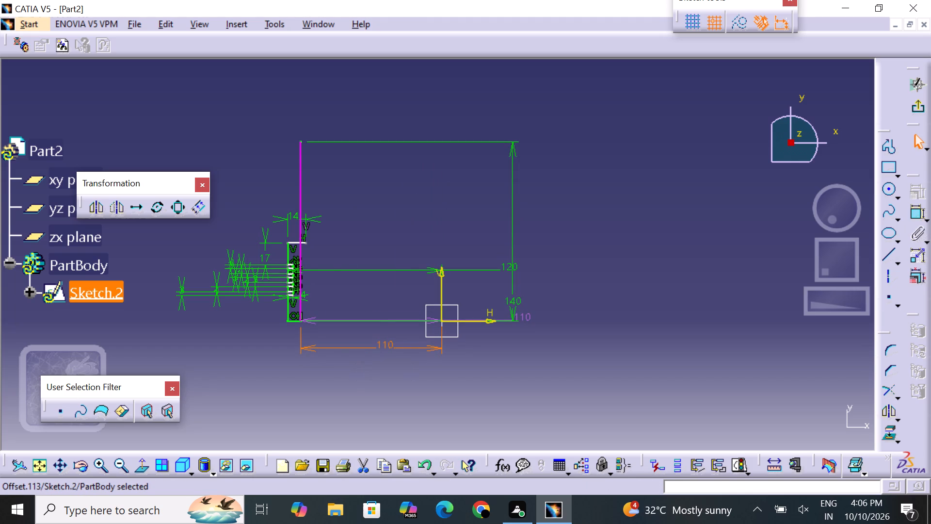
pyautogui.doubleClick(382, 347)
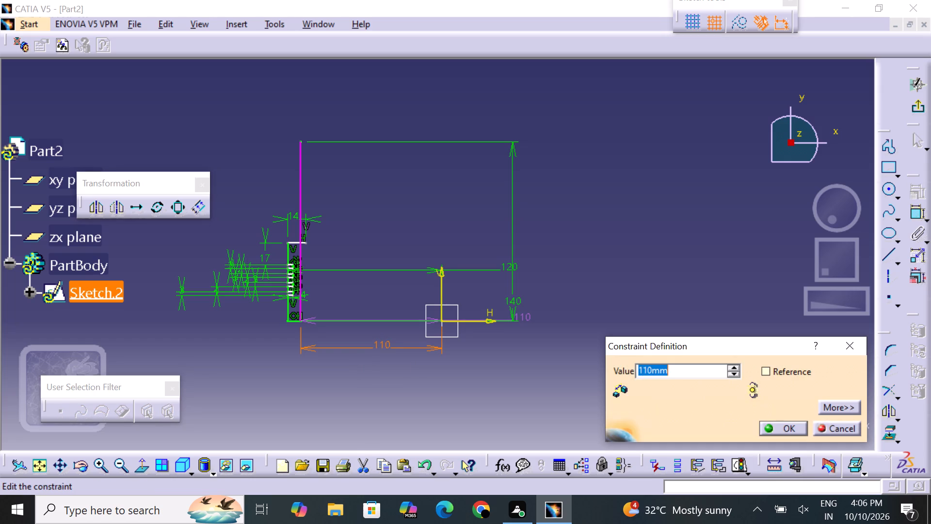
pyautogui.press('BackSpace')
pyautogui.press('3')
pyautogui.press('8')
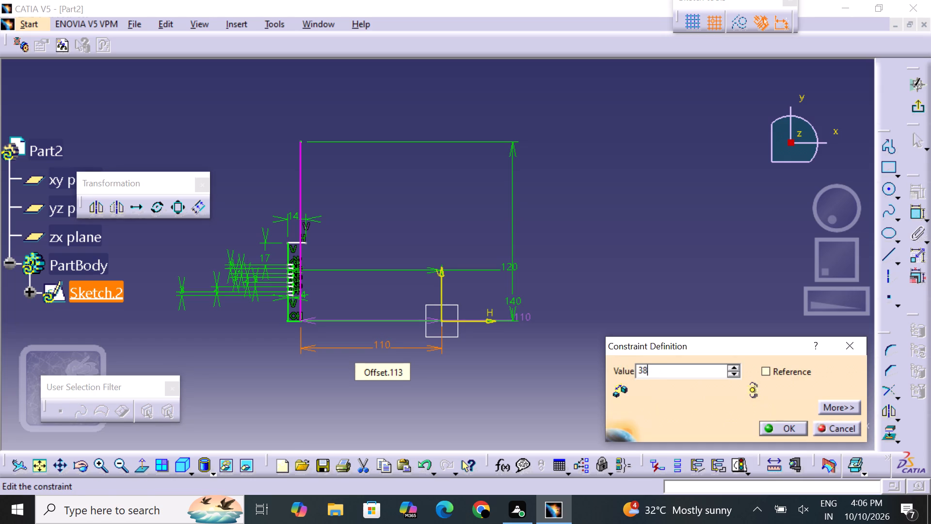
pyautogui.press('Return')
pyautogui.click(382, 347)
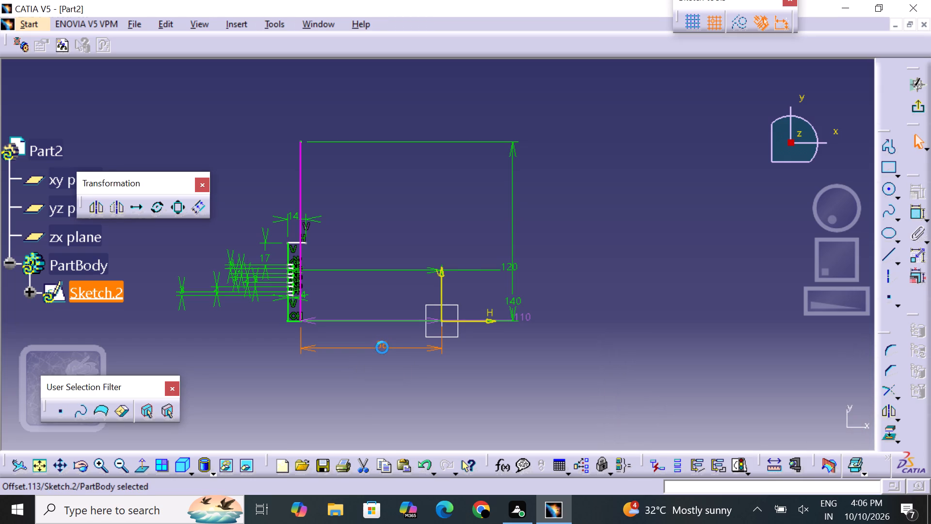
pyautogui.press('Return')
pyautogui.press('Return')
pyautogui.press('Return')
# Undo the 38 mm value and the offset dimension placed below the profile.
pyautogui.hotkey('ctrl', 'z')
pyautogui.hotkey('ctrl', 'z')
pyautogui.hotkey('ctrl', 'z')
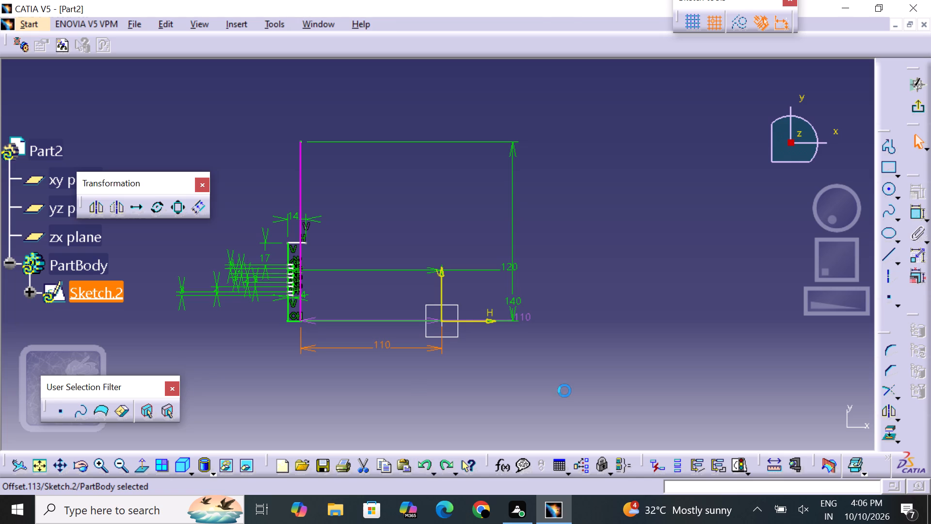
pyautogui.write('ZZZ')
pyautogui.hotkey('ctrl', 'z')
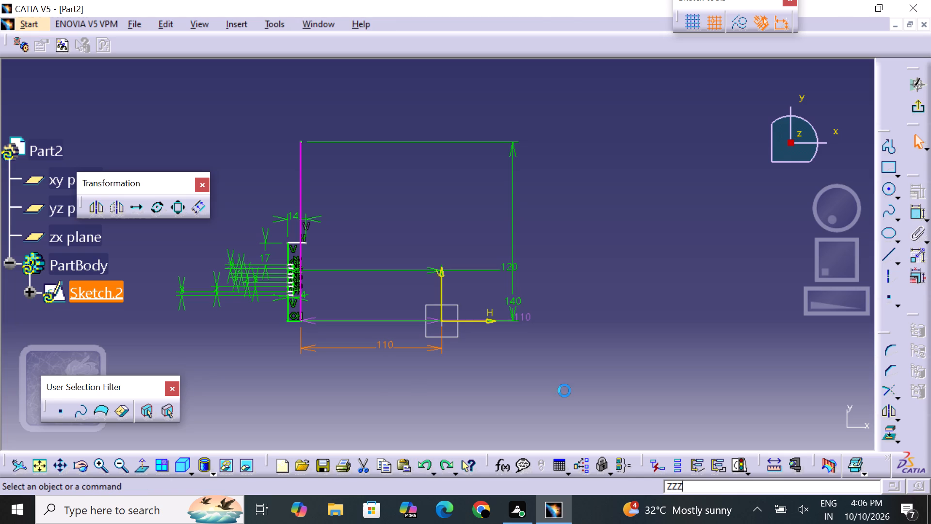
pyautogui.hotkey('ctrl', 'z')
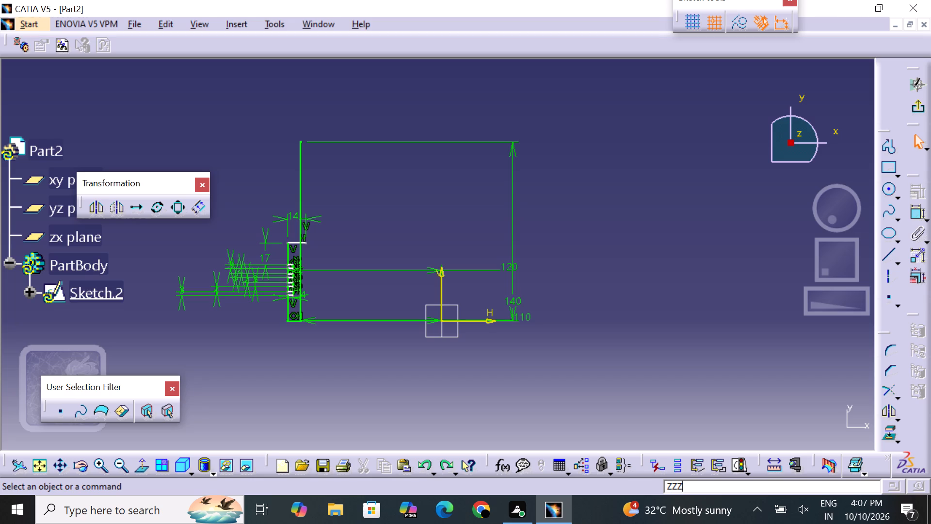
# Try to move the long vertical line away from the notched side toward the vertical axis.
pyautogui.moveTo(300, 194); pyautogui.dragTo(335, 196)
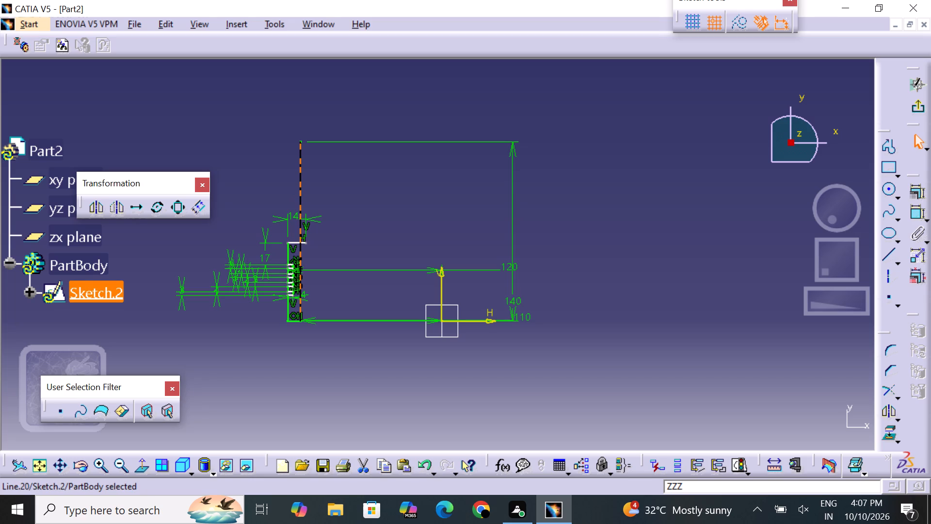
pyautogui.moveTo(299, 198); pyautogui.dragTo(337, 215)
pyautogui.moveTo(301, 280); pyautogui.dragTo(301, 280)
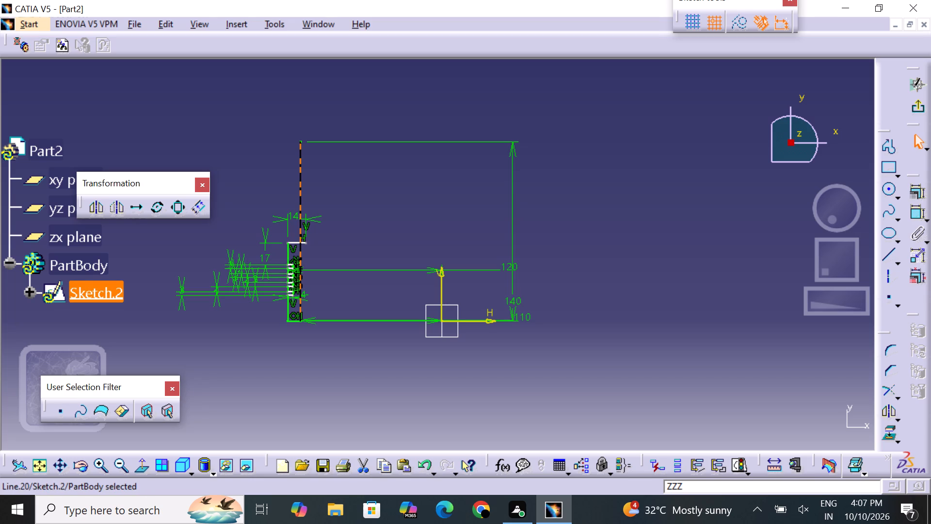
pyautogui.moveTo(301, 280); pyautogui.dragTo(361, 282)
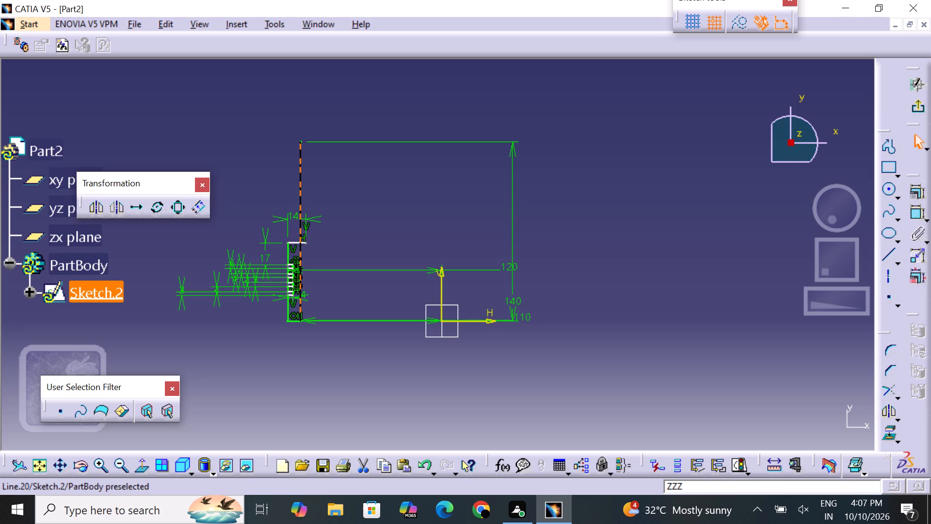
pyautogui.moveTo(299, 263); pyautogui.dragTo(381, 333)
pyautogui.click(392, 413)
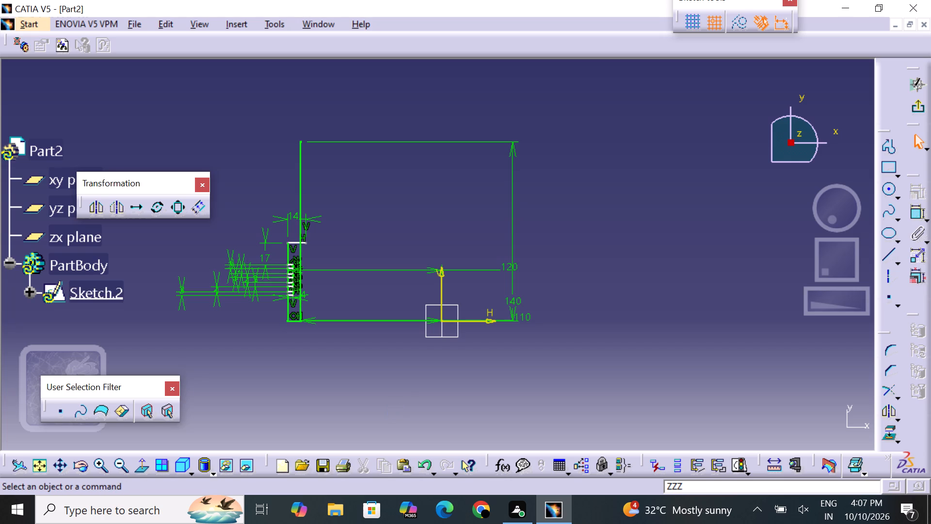
# Undo the long vertical line's length and axis offset dimensions, back to the profile with only the notched side's 120 mm offset.
pyautogui.hotkey('ctrl', 'z')
pyautogui.hotkey('ctrl', 'z')
pyautogui.hotkey('ctrl', 'z')
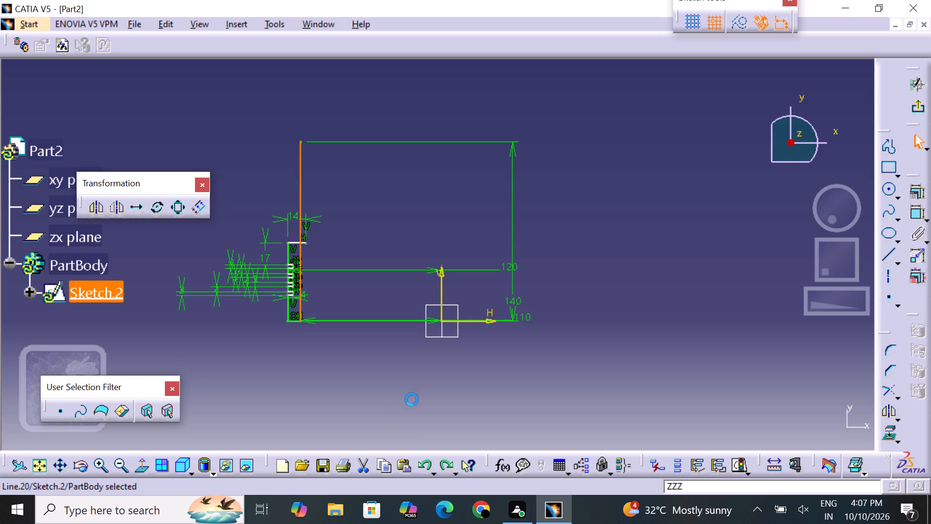
pyautogui.hotkey('ctrl', 'z')
pyautogui.hotkey('ctrl', 'z')
pyautogui.keyDown('ctrl'); pyautogui.click(412, 399); pyautogui.keyUp('ctrl')
pyautogui.hotkey('ctrl', 'z')
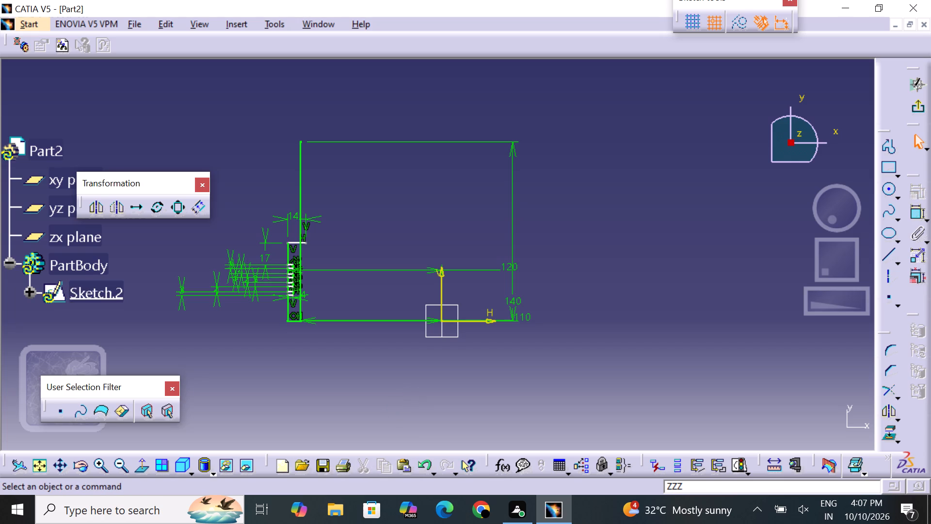
pyautogui.hotkey('ctrl', 'z')
pyautogui.hotkey('ctrl', 'z')
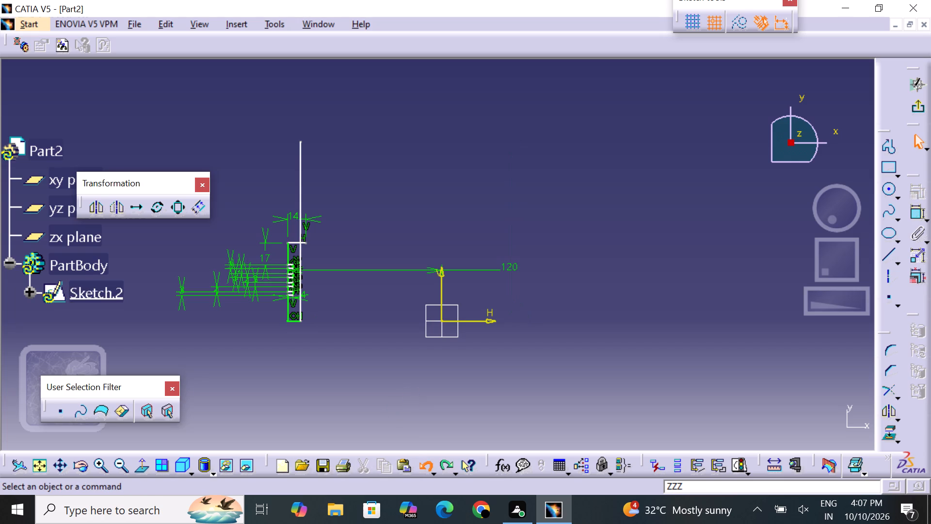
pyautogui.hotkey('ctrl', 'z')
pyautogui.hotkey('ctrl', 'z')
pyautogui.hotkey('ctrl', 'z')
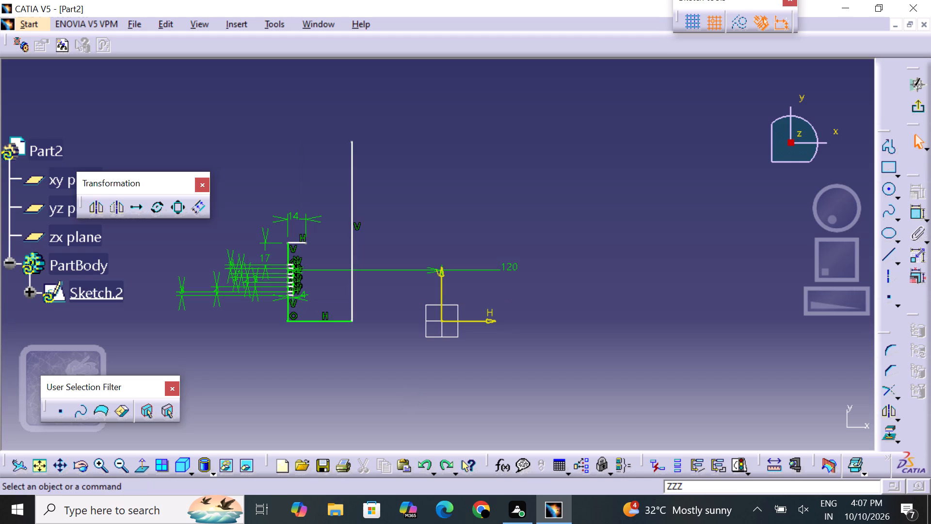
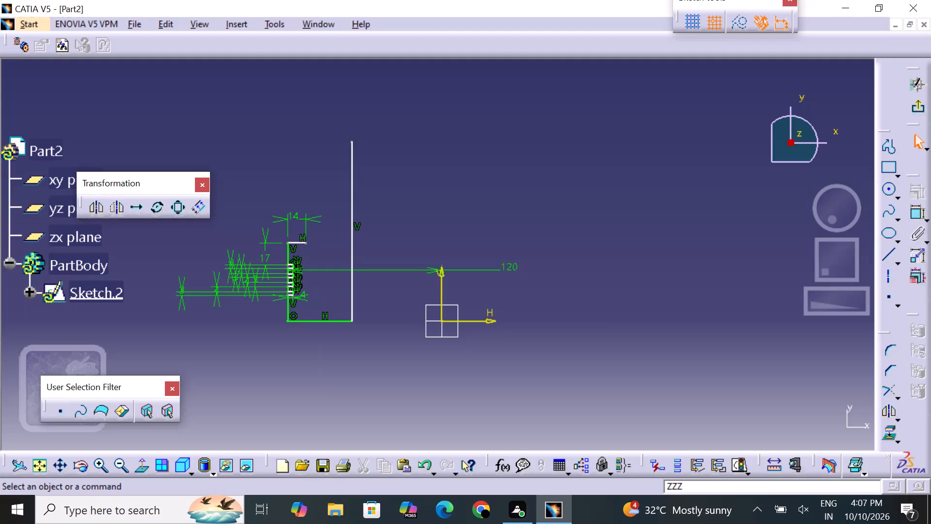
# Undo the notched side's 120 mm offset dimension to the vertical axis, keeping the profile's preceding shape edits.
pyautogui.hotkey('ctrl', 'z')
pyautogui.hotkey('ctrl', 'z')
pyautogui.hotkey('ctrl', 'z')
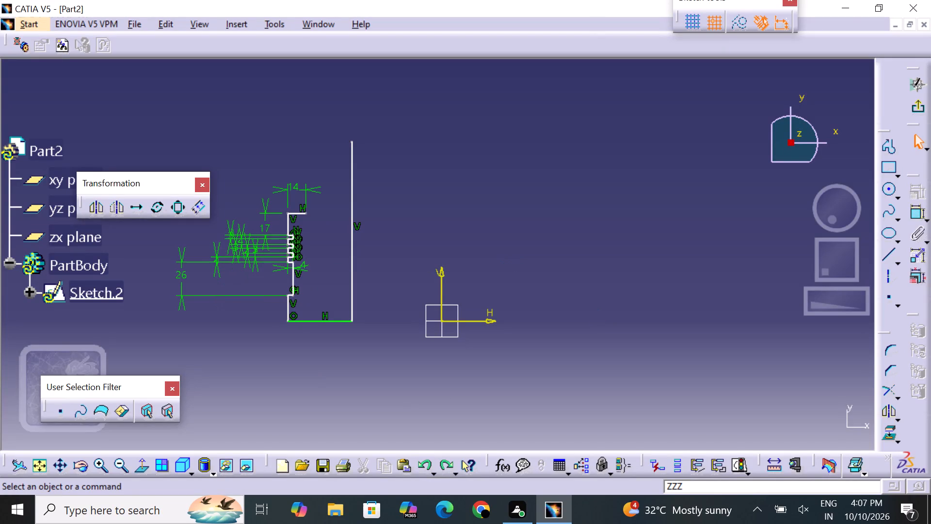
pyautogui.hotkey('ctrl', 'y')
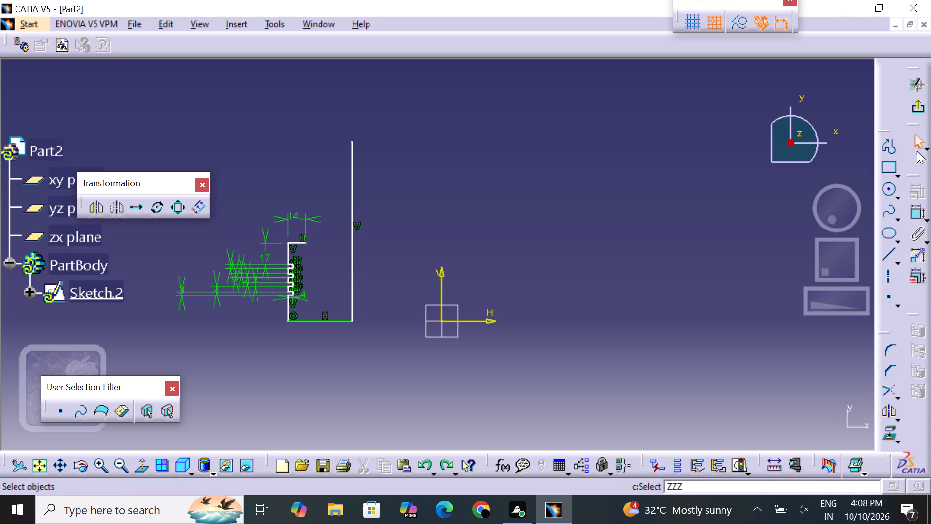
# Add an offset dimension between the long vertical line and the vertical axis below the profile and set it to 38 mm.
pyautogui.click(921, 212)
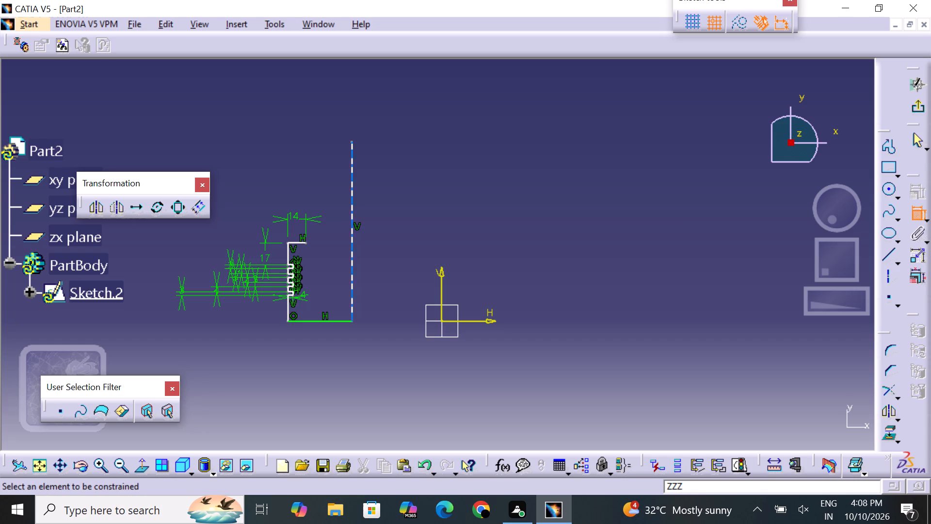
pyautogui.click(352, 295)
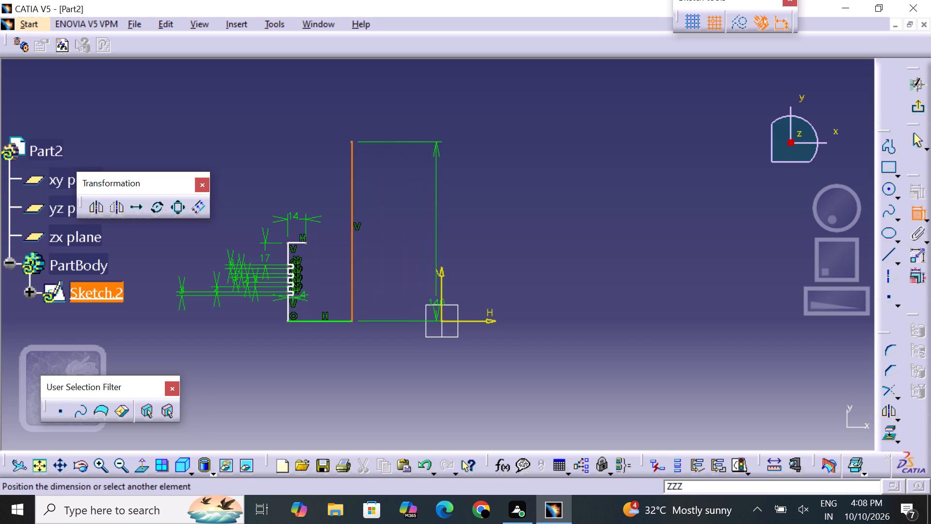
pyautogui.click(440, 295)
pyautogui.click(403, 342)
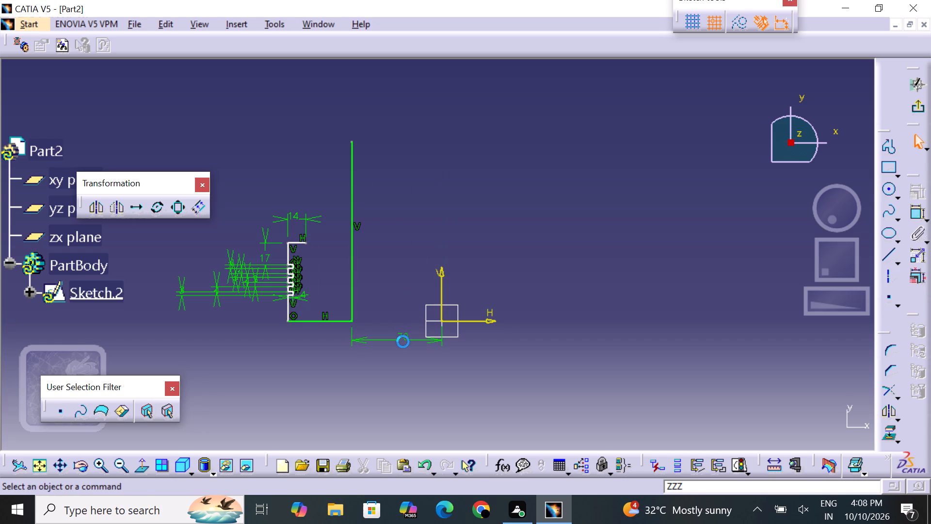
pyautogui.doubleClick(402, 339)
pyautogui.press('BackSpace')
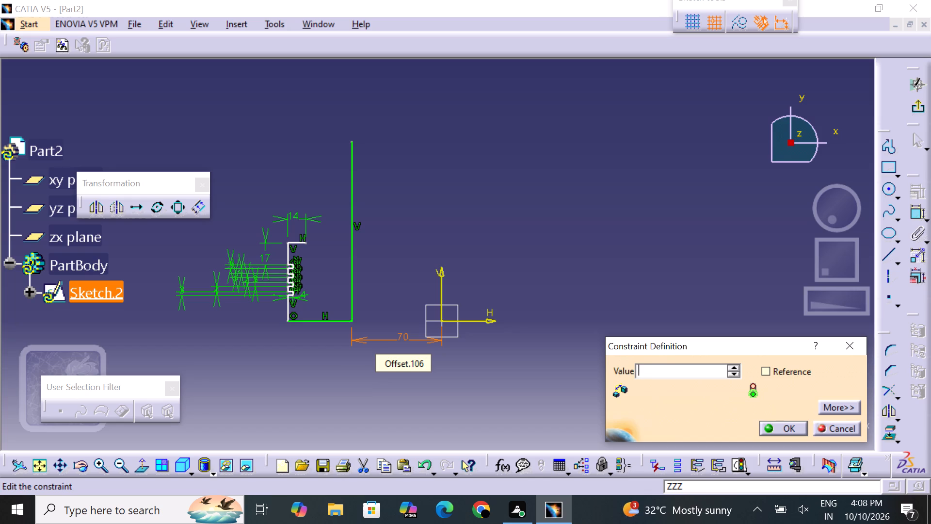
pyautogui.write('38')
pyautogui.press('Return')
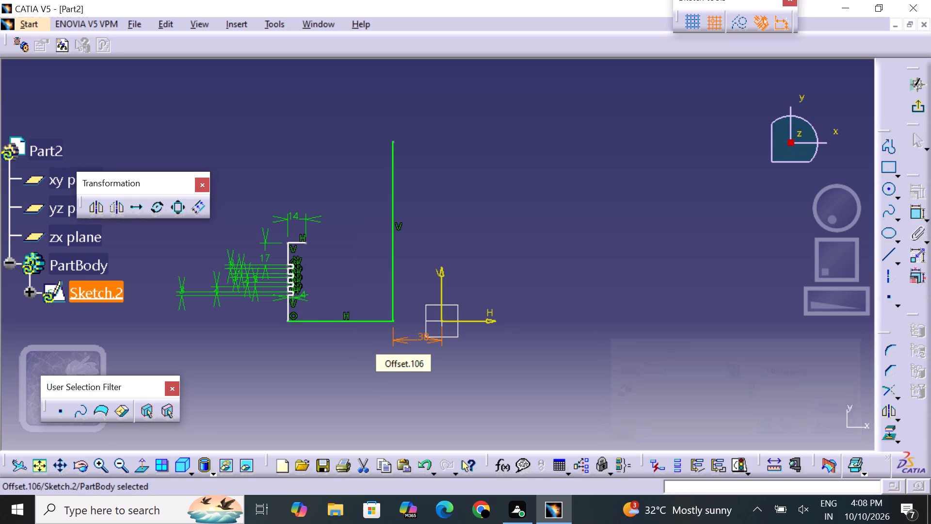
pyautogui.click(504, 372)
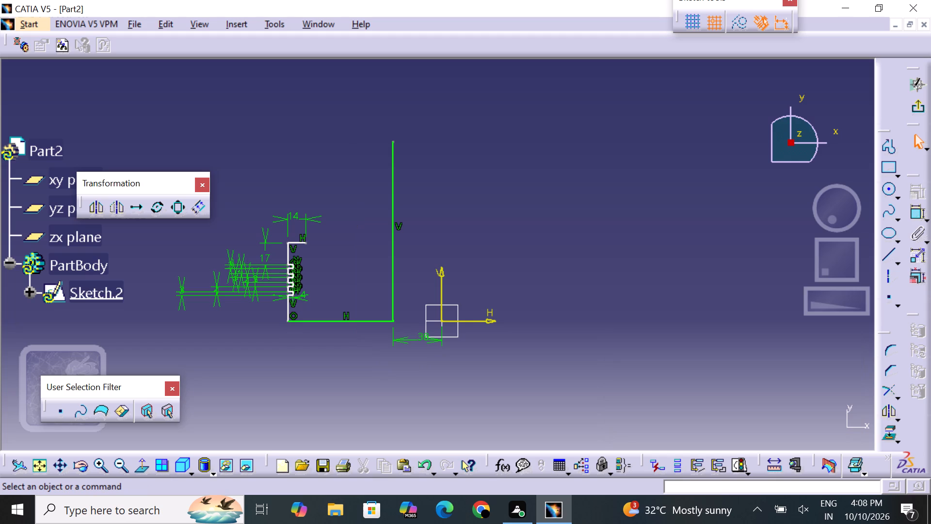
# Add an offset dimension between the notched side's lowest vertical line and the vertical axis and set it to 50 mm.
pyautogui.click(911, 213)
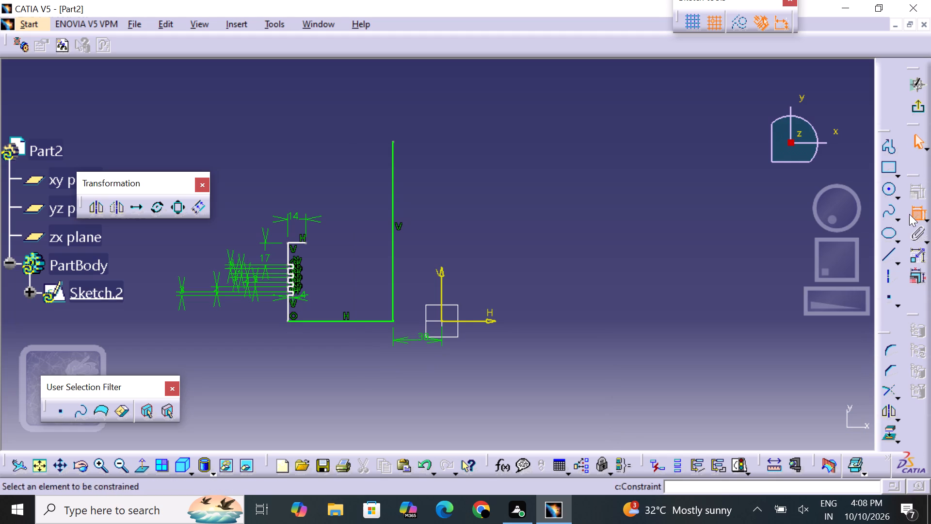
pyautogui.click(287, 308)
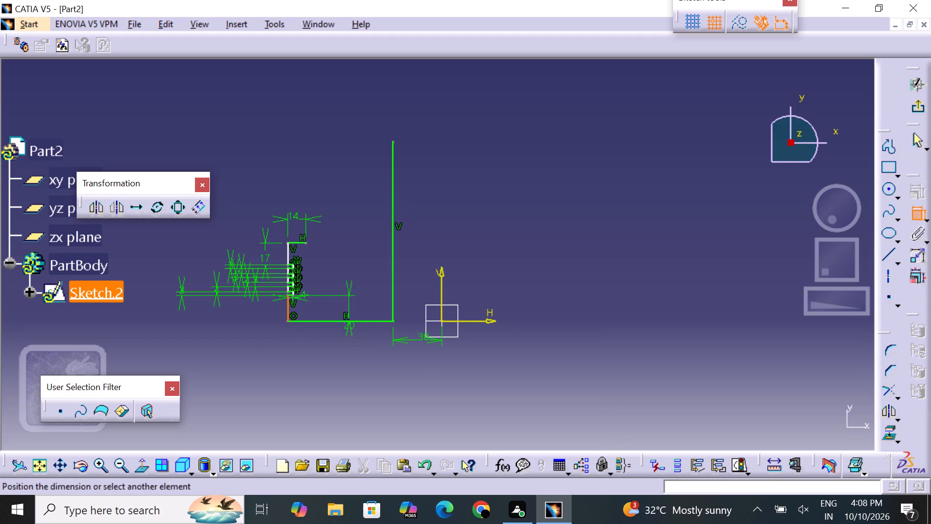
pyautogui.click(441, 289)
pyautogui.tripleClick(369, 289)
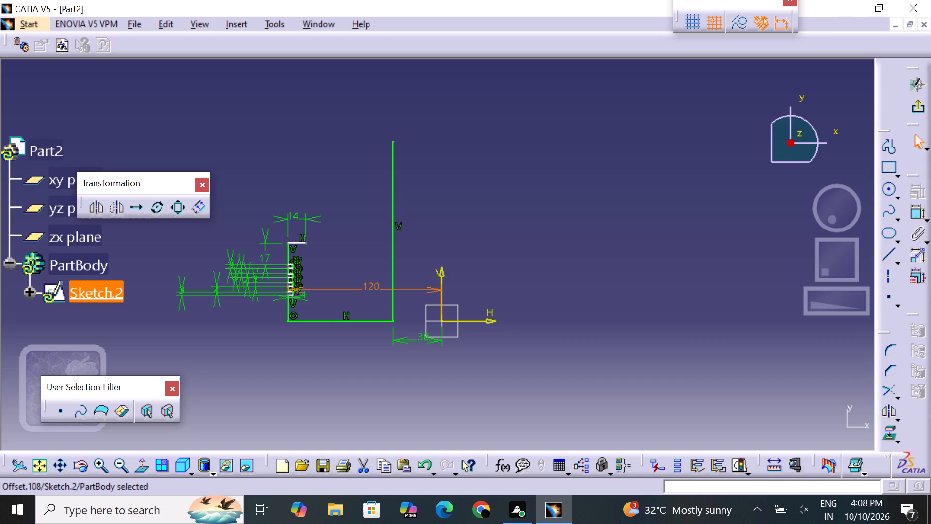
pyautogui.doubleClick(369, 289)
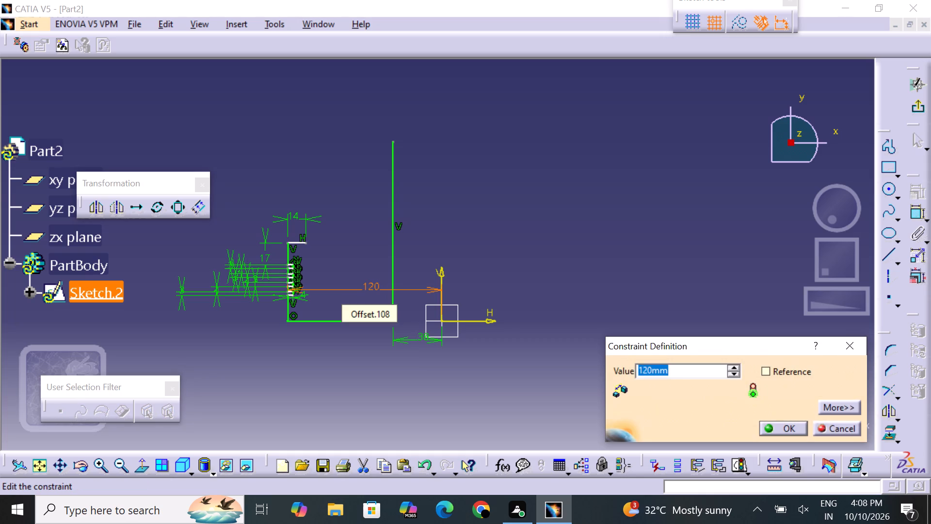
pyautogui.press('BackSpace')
pyautogui.write('50')
pyautogui.press('Return')
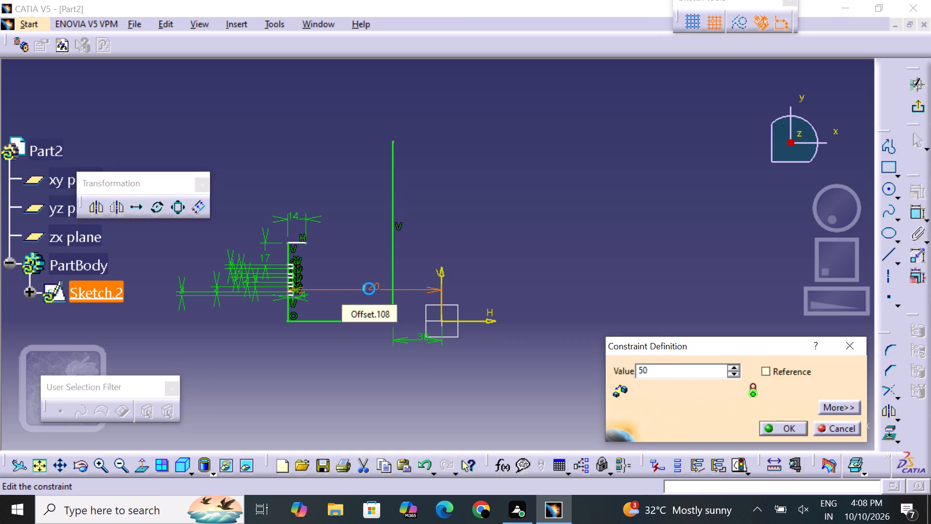
pyautogui.click(508, 233)
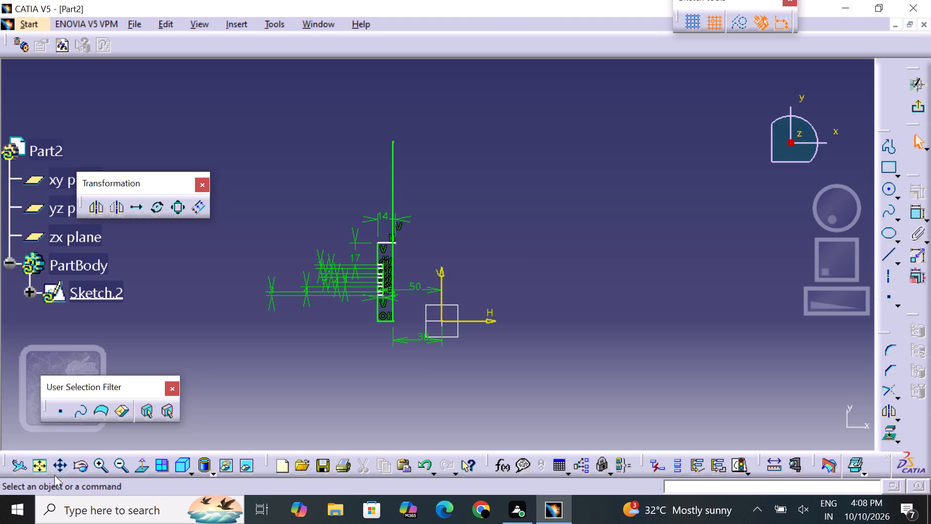
# Quick Trim the part of the long vertical line that extends above the profile's top horizontal line.
pyautogui.doubleClick(101, 475)
pyautogui.click(103, 472)
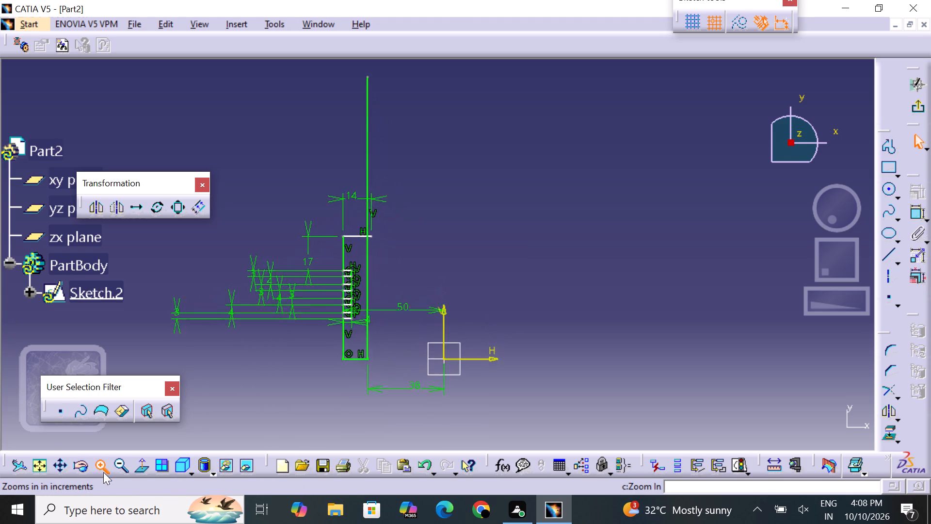
pyautogui.moveTo(247, 414); pyautogui.dragTo(328, 344, button='middle')
pyautogui.scroll(1, 250, 413)
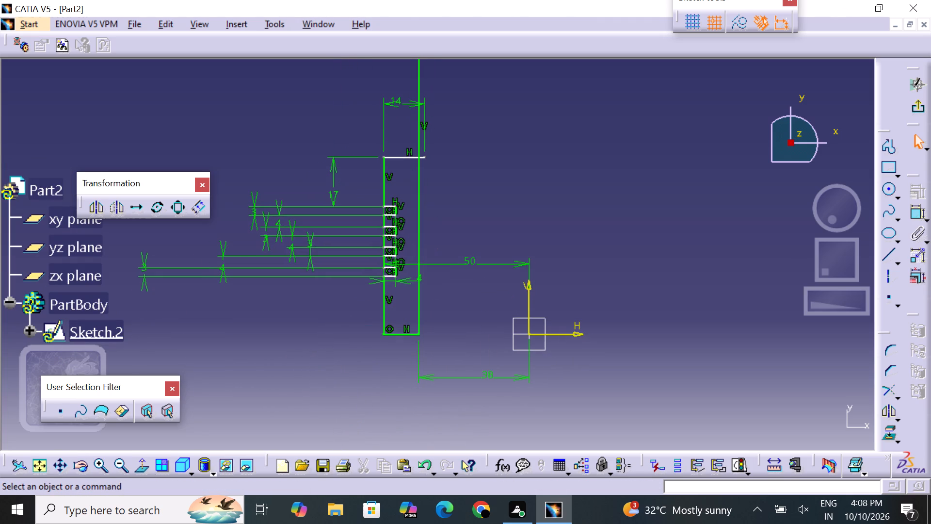
pyautogui.click(893, 395)
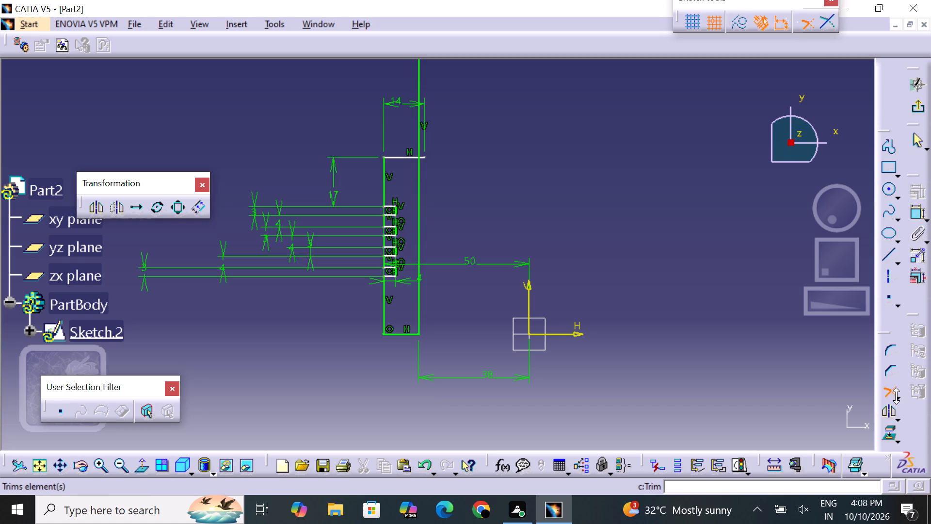
pyautogui.click(897, 396)
pyautogui.doubleClick(873, 404)
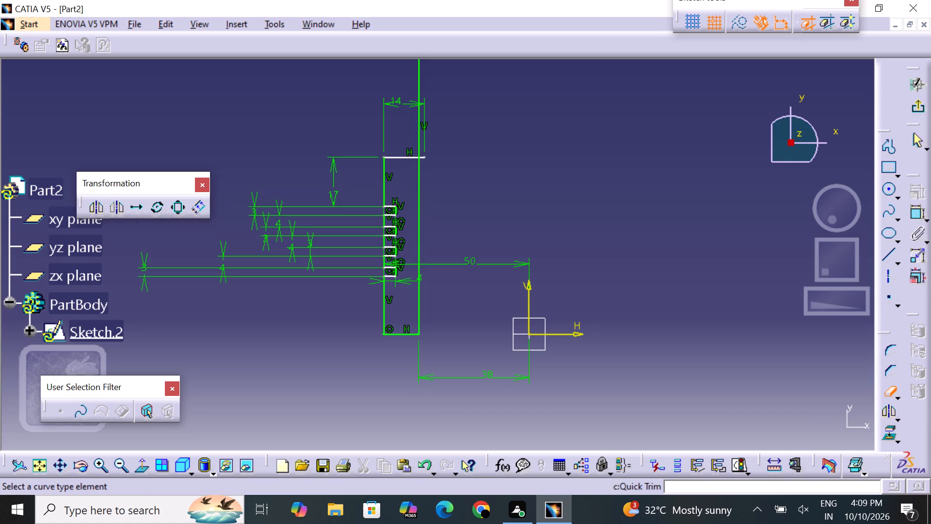
pyautogui.click(417, 84)
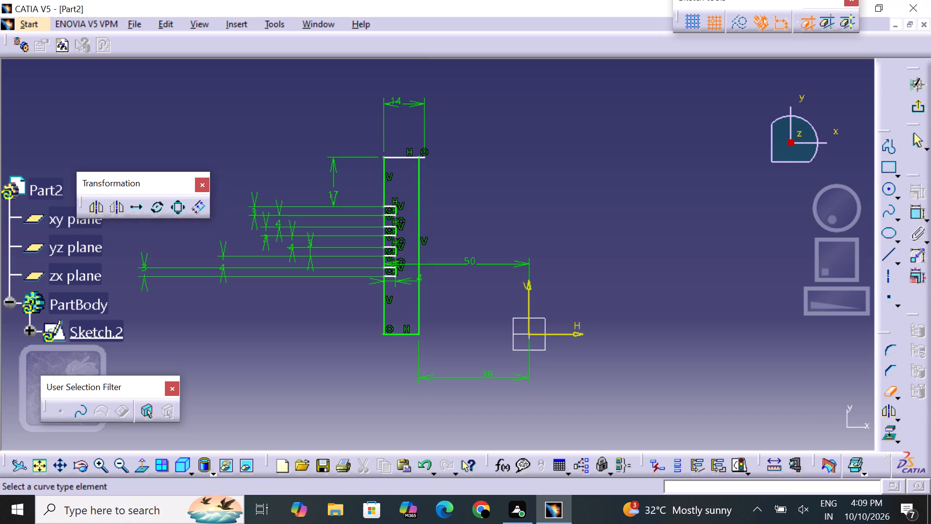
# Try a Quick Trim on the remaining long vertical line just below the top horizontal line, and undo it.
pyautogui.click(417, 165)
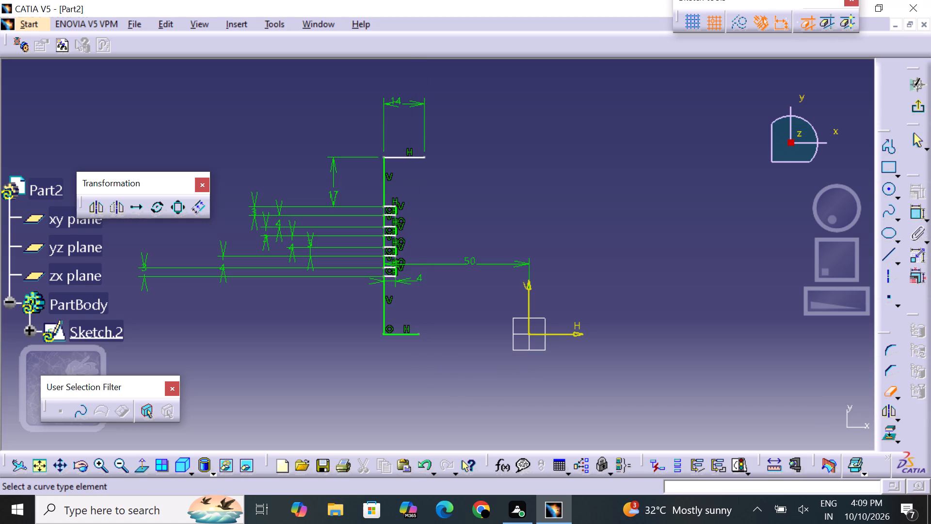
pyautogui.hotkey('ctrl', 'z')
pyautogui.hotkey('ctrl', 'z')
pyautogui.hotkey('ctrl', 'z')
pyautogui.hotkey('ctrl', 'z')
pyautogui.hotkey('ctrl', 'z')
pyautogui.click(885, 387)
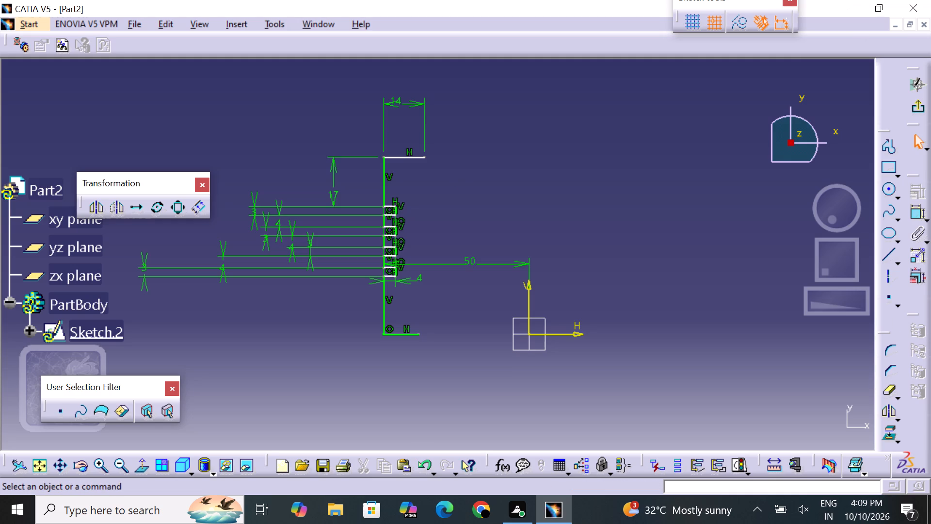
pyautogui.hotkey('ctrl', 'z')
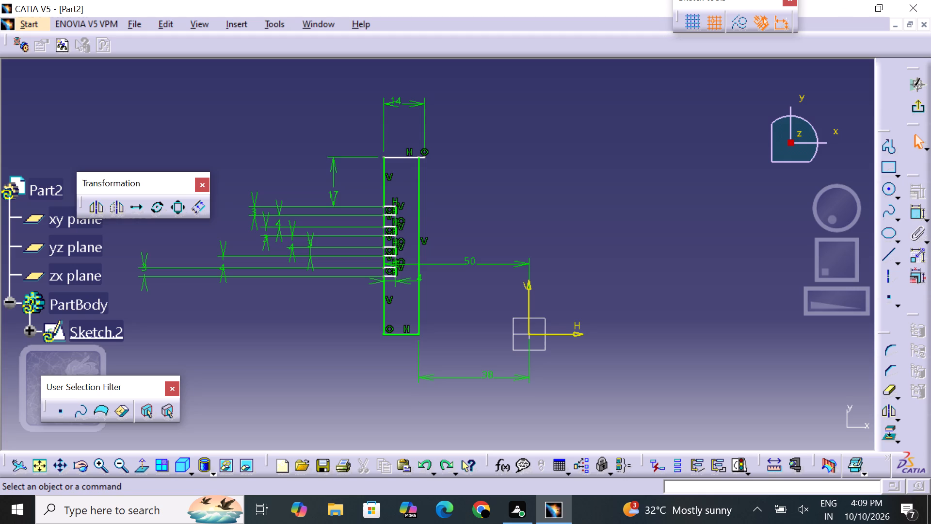
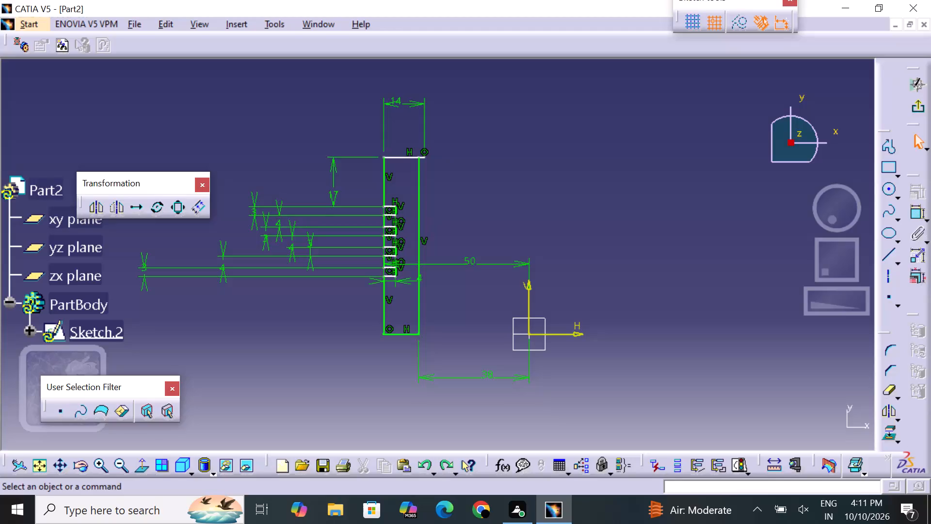
# Draw a vertical sketch axis line along the V axis, from about 80 mm above the origin to below it.
pyautogui.click(890, 276)
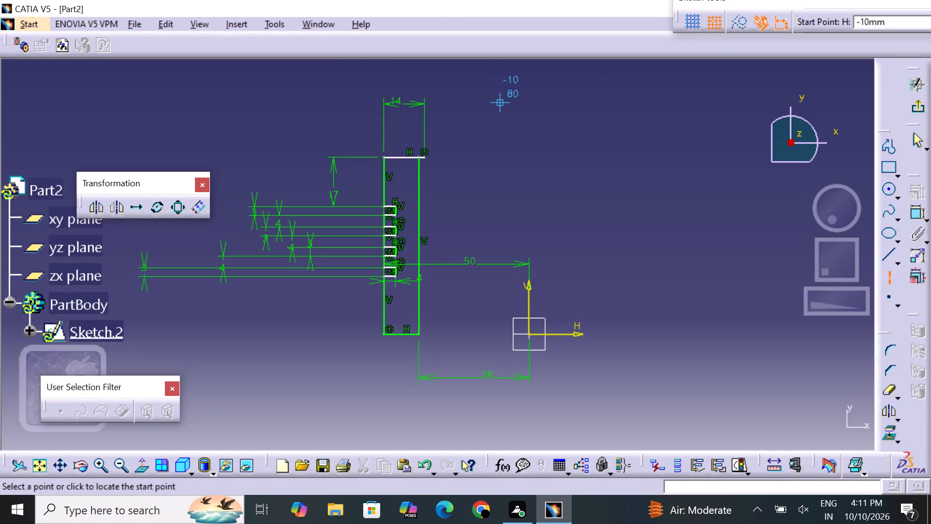
pyautogui.click(525, 96)
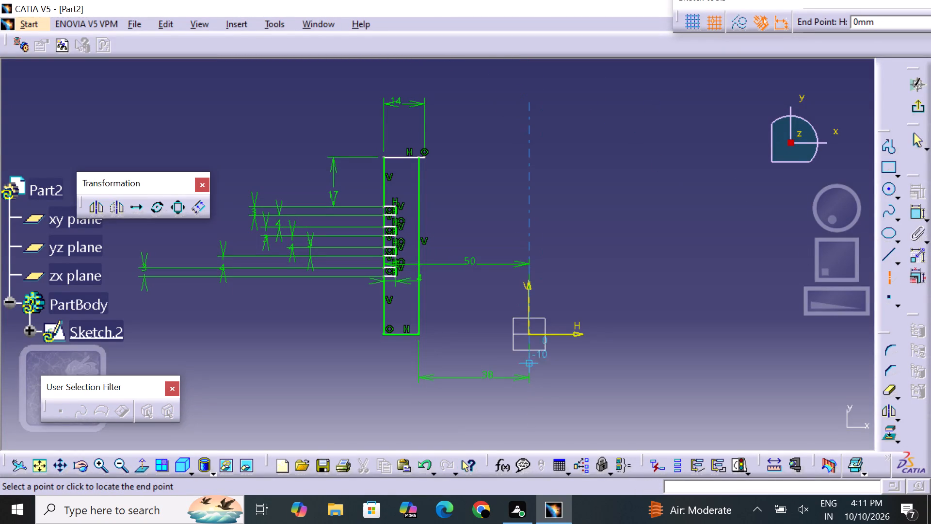
pyautogui.click(527, 415)
pyautogui.click(623, 396)
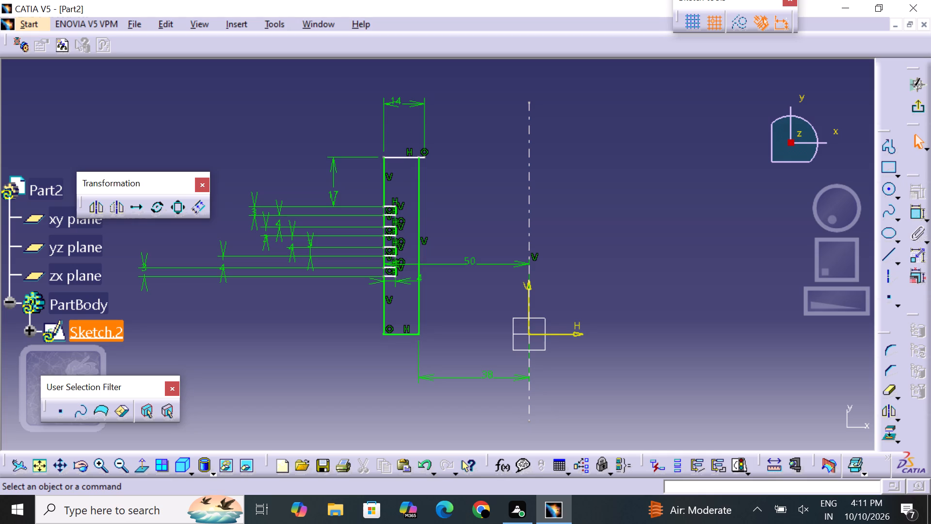
pyautogui.click(594, 245)
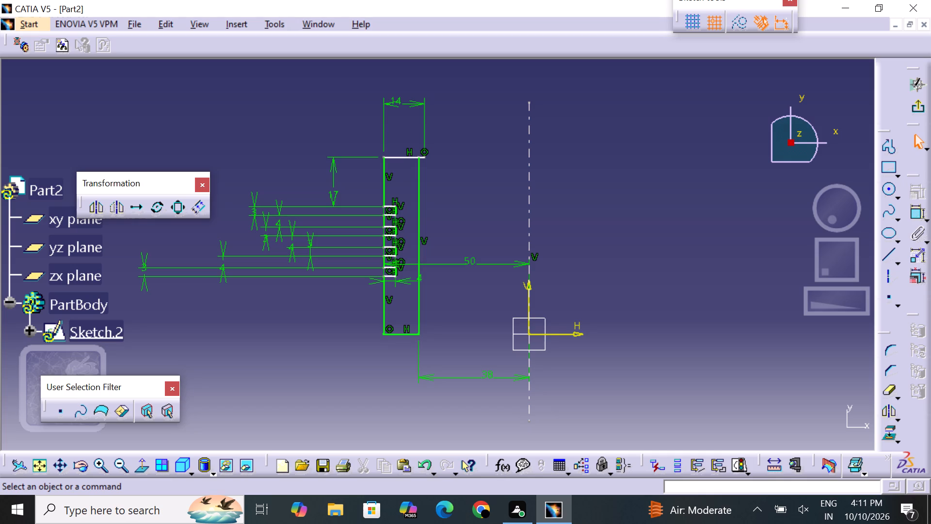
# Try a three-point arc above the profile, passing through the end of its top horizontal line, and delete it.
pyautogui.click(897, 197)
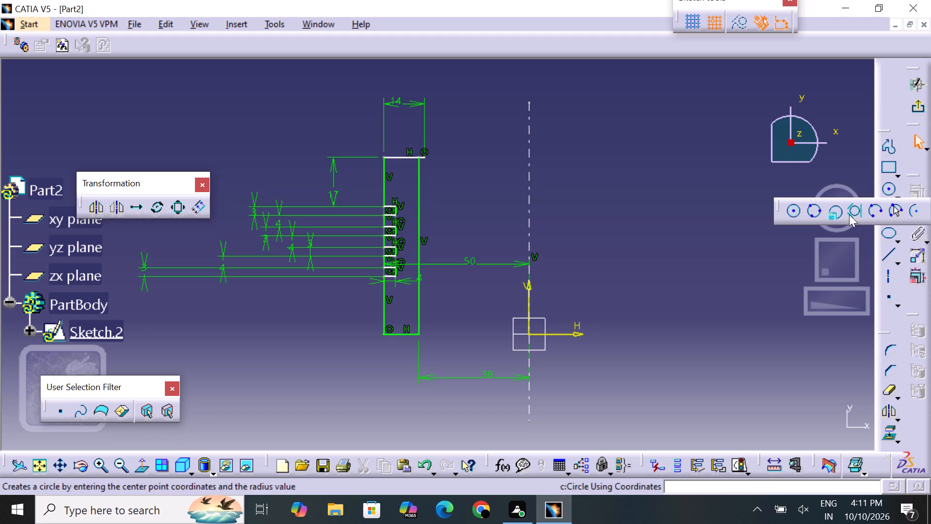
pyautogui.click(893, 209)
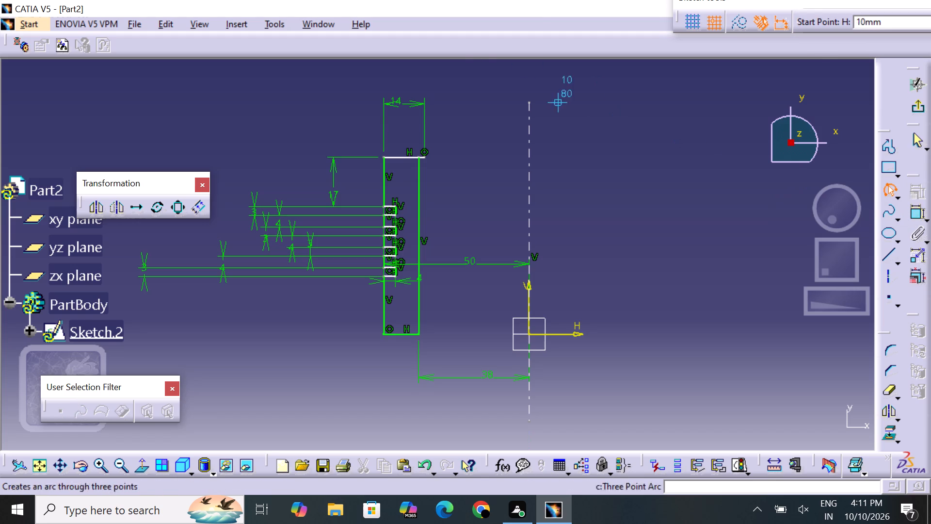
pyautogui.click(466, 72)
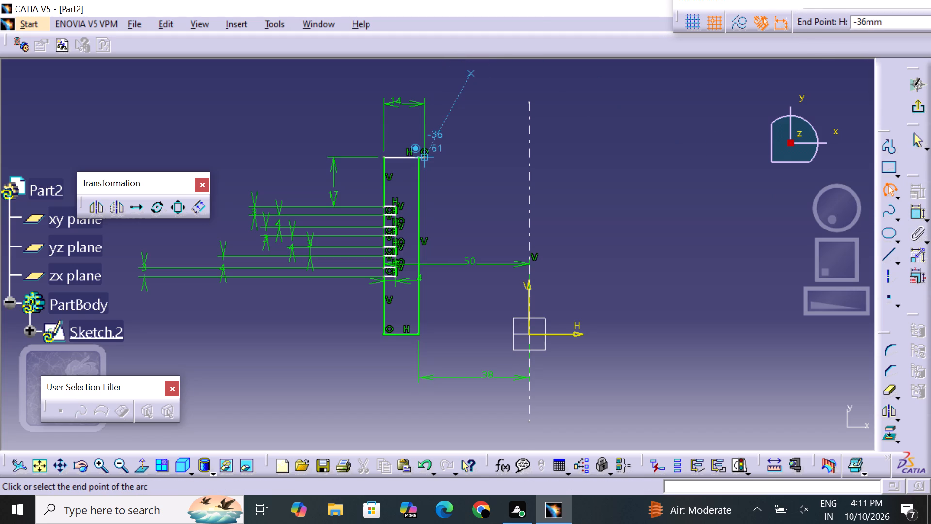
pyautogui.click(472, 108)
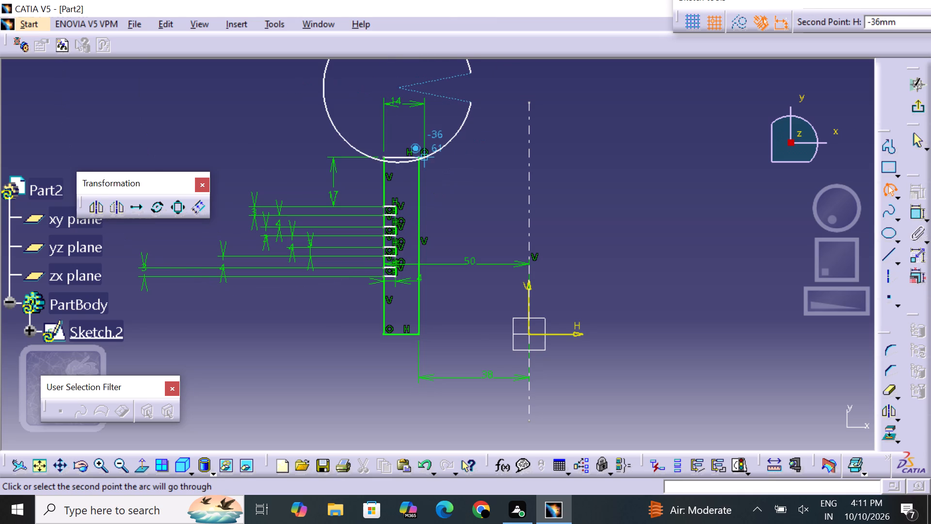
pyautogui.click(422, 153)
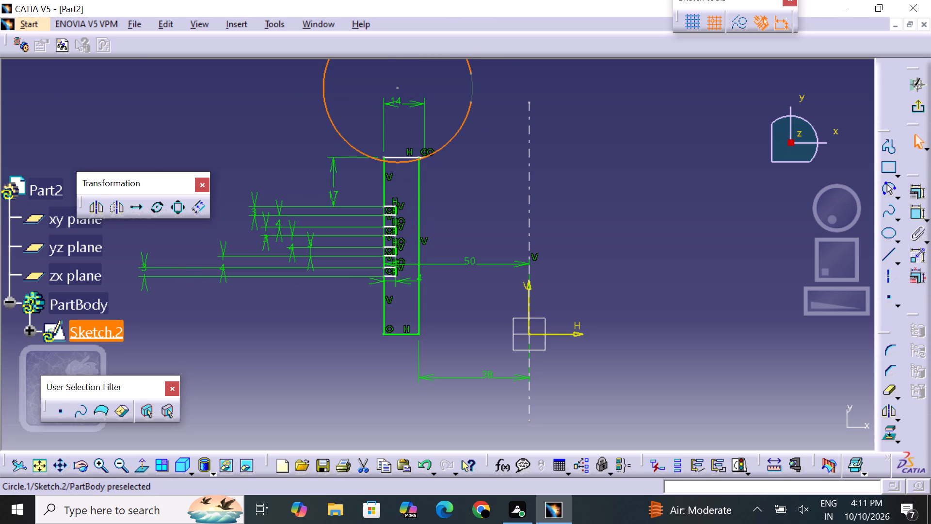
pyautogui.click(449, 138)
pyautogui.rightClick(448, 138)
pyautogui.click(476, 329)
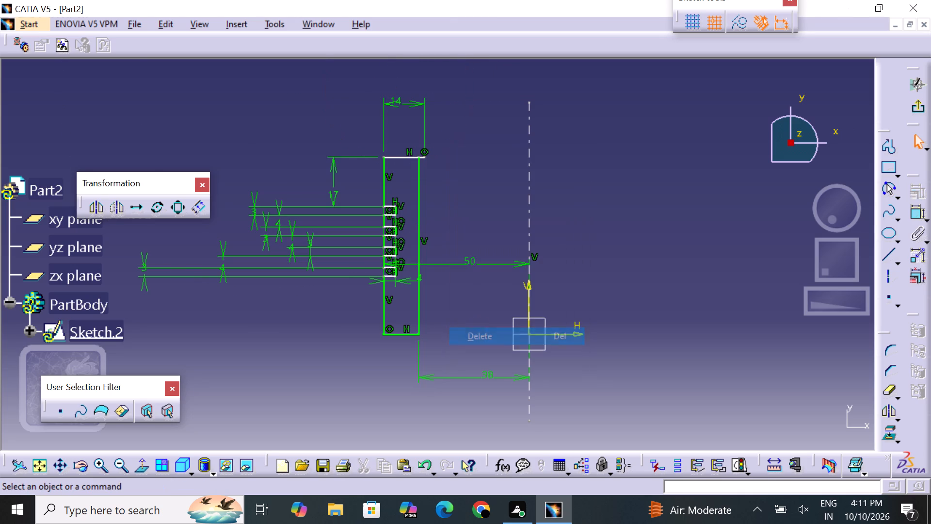
# Sketch a horizontal line about 10 mm long across the long vertical line, from H -40 to H -30 mm at V 50 mm.
pyautogui.moveTo(497, 296); pyautogui.dragTo(499, 304, button='middle')
pyautogui.scroll(1, 497, 296)
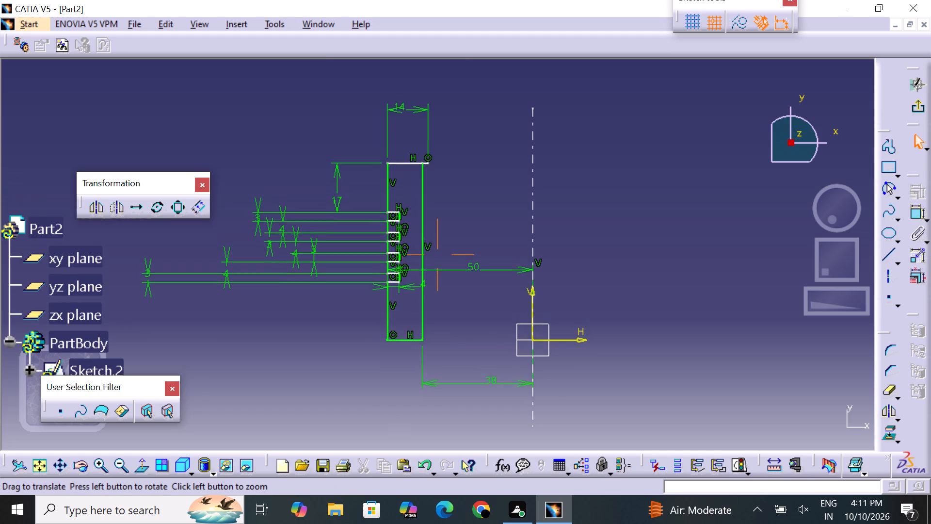
pyautogui.moveTo(499, 304); pyautogui.dragTo(492, 329, button='middle')
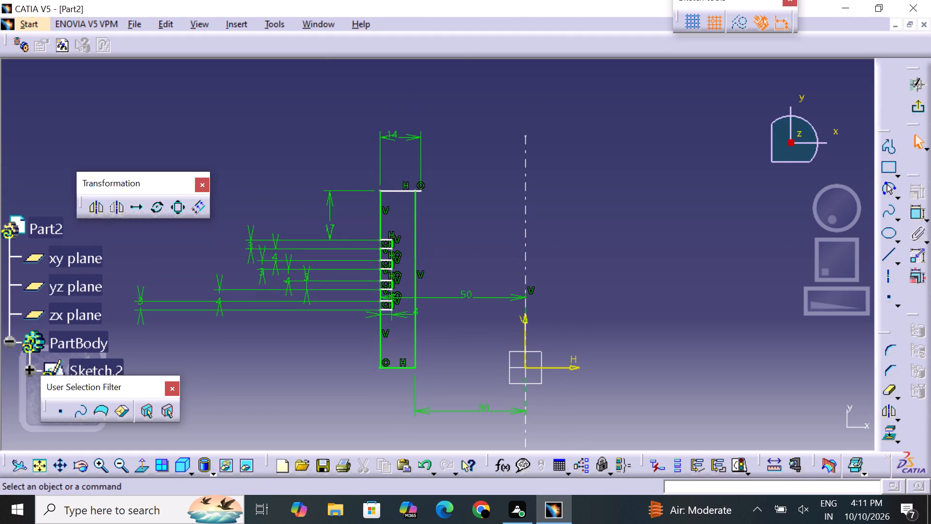
pyautogui.click(883, 258)
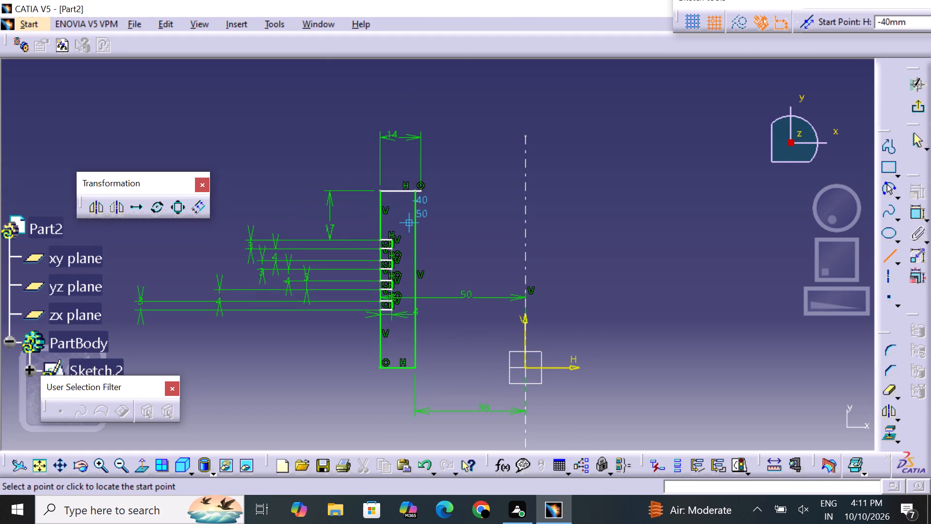
pyautogui.click(397, 219)
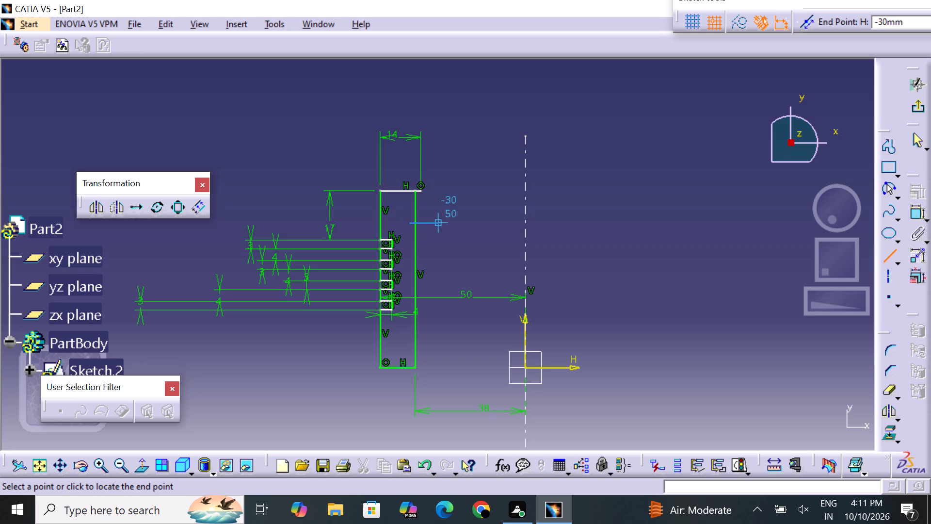
pyautogui.click(430, 221)
pyautogui.click(463, 242)
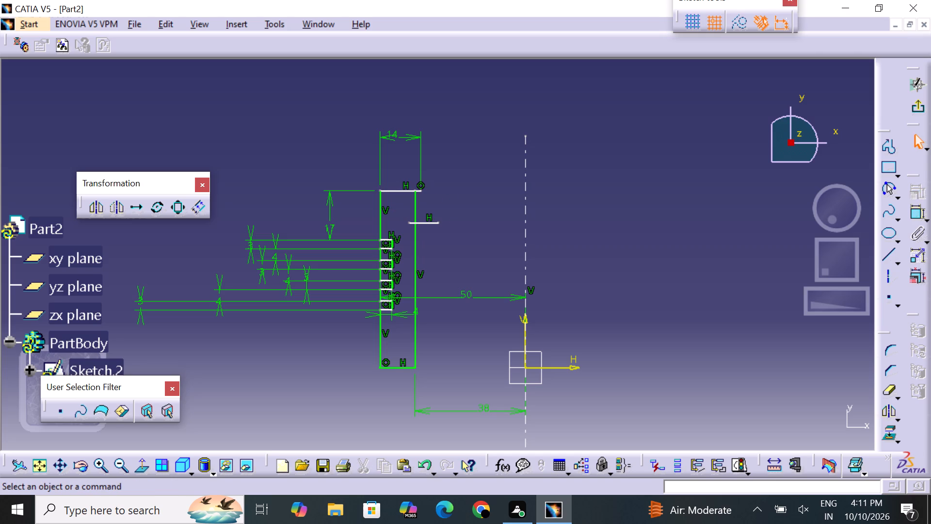
# Quick Trim the long vertical line above the short horizontal crossing line, and the crossing line's part on the axis side.
pyautogui.doubleClick(886, 398)
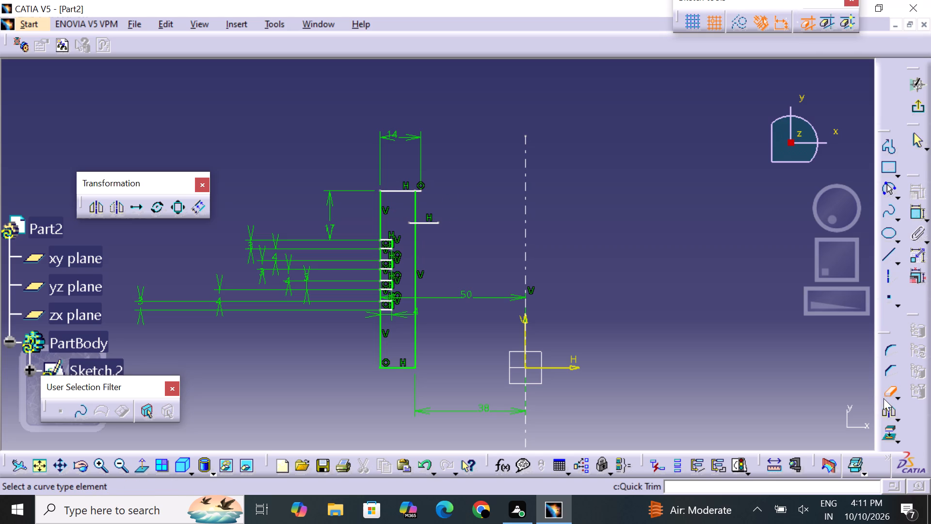
pyautogui.click(414, 207)
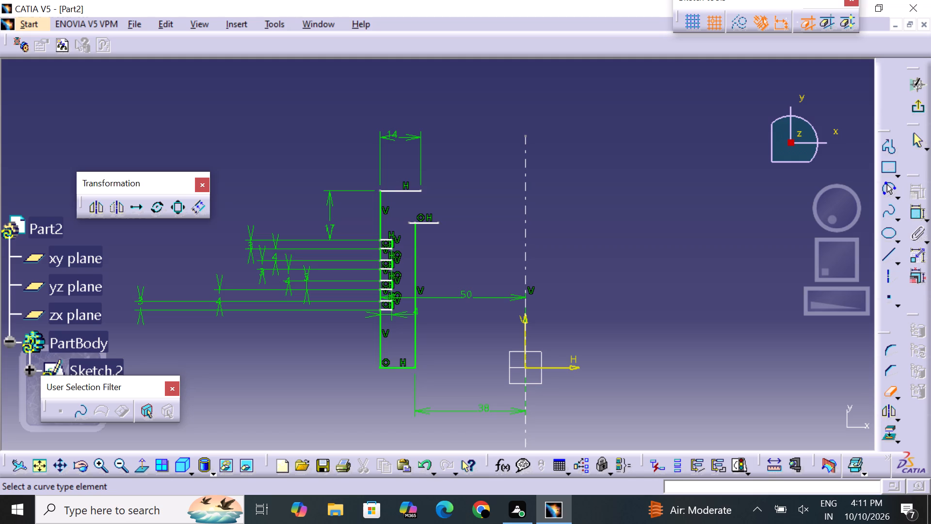
pyautogui.click(433, 222)
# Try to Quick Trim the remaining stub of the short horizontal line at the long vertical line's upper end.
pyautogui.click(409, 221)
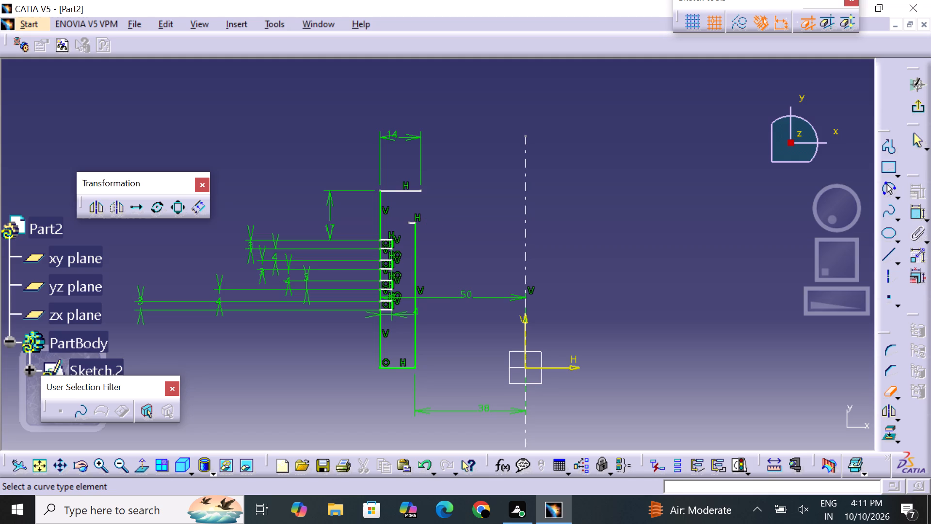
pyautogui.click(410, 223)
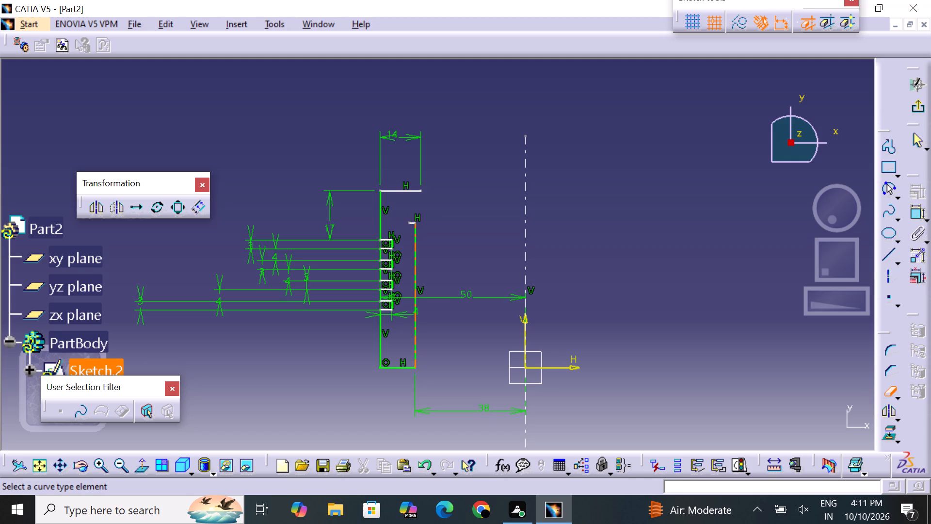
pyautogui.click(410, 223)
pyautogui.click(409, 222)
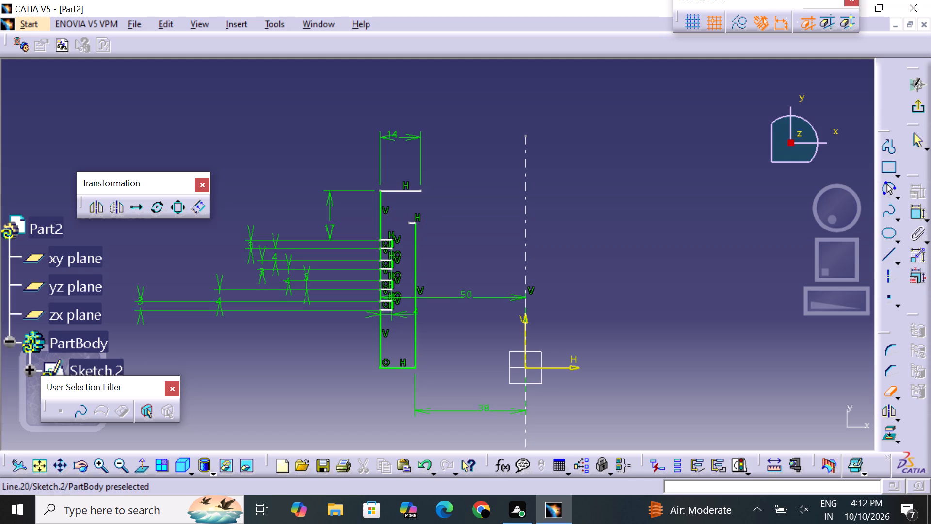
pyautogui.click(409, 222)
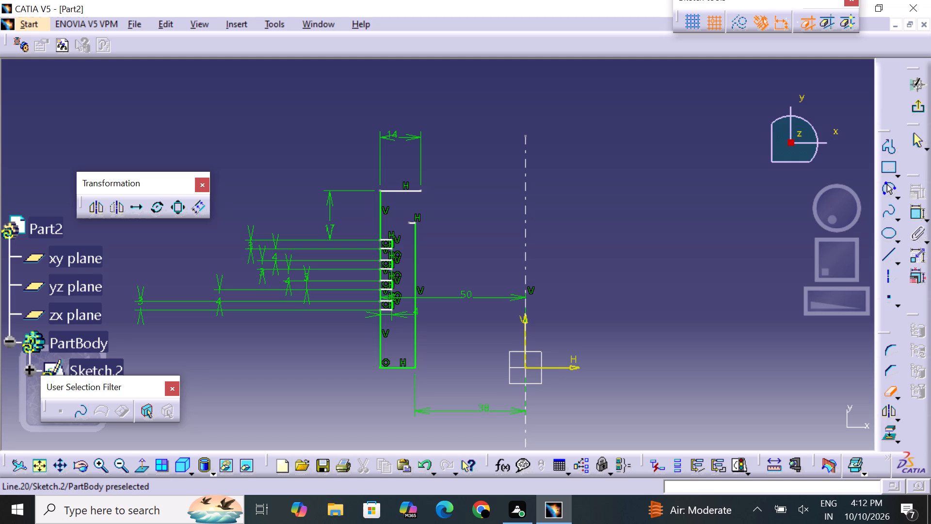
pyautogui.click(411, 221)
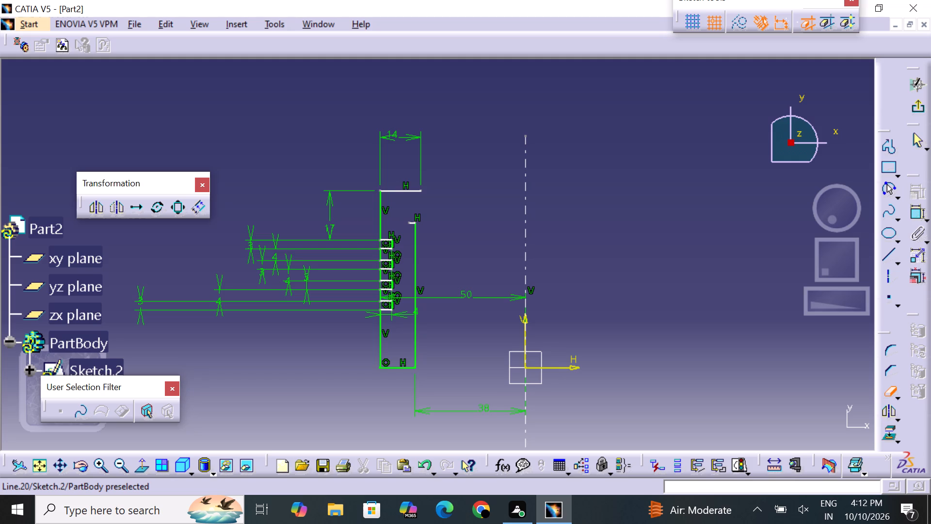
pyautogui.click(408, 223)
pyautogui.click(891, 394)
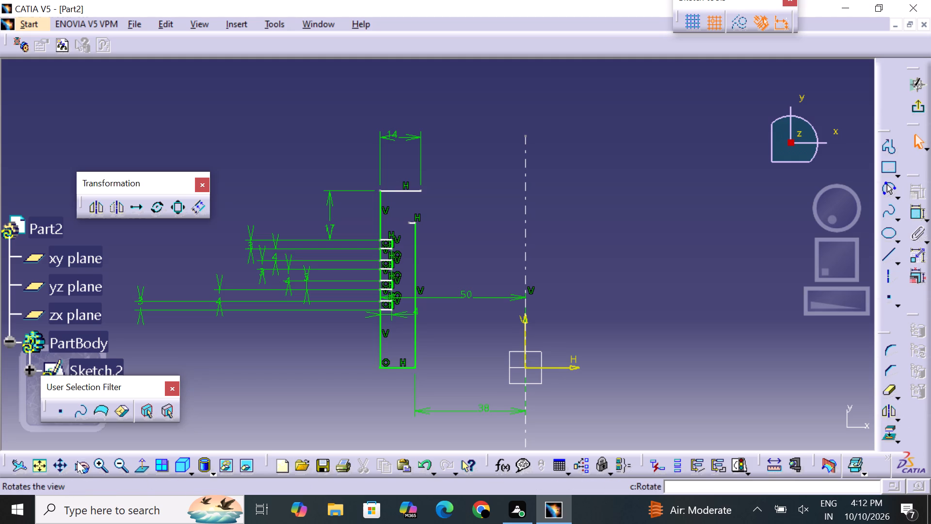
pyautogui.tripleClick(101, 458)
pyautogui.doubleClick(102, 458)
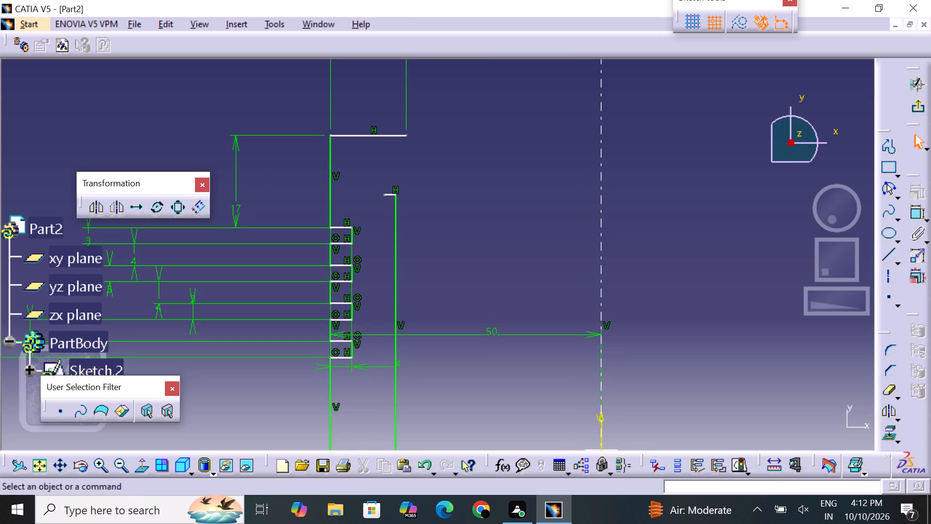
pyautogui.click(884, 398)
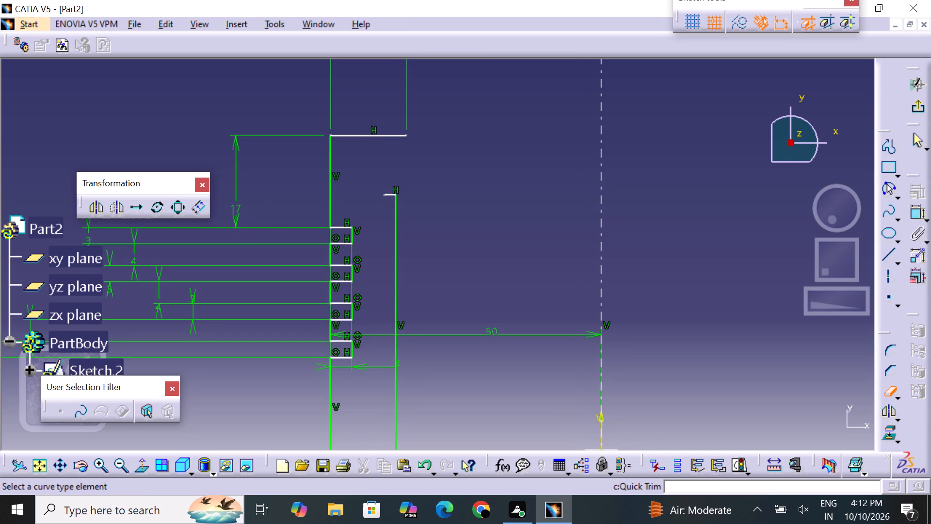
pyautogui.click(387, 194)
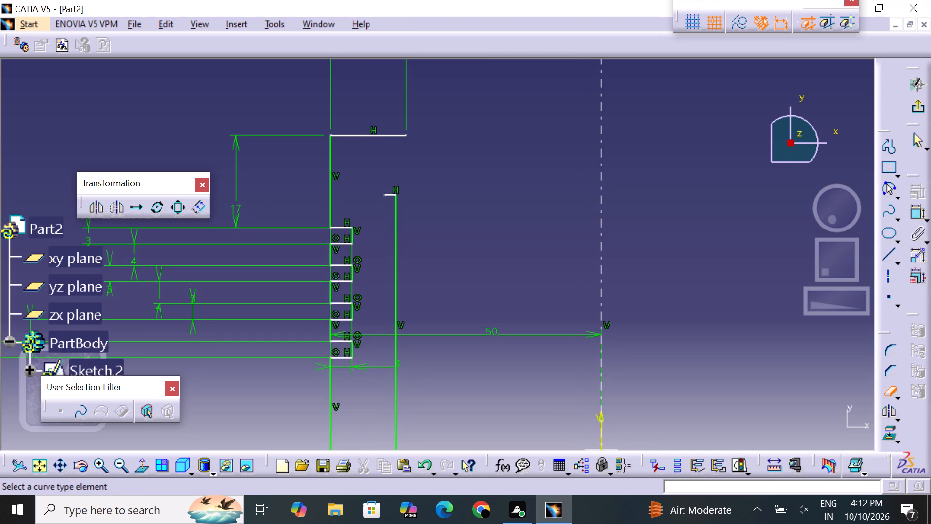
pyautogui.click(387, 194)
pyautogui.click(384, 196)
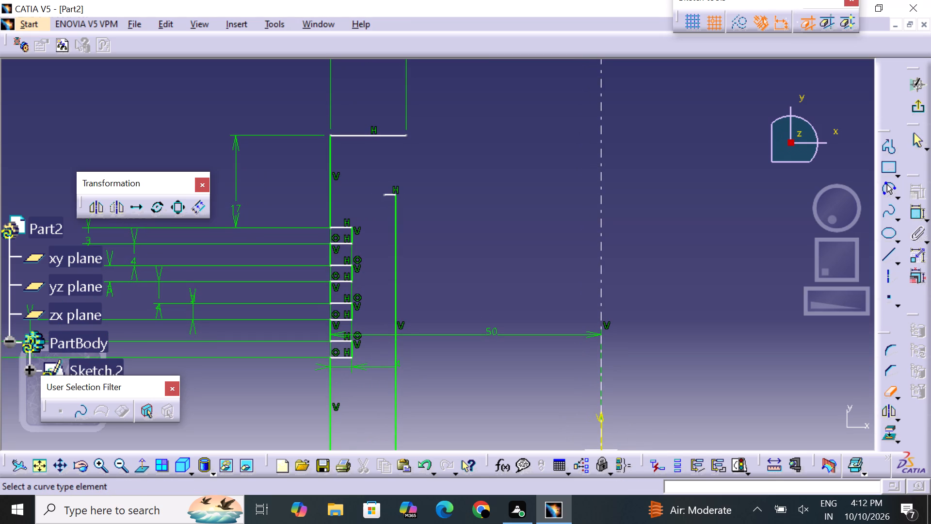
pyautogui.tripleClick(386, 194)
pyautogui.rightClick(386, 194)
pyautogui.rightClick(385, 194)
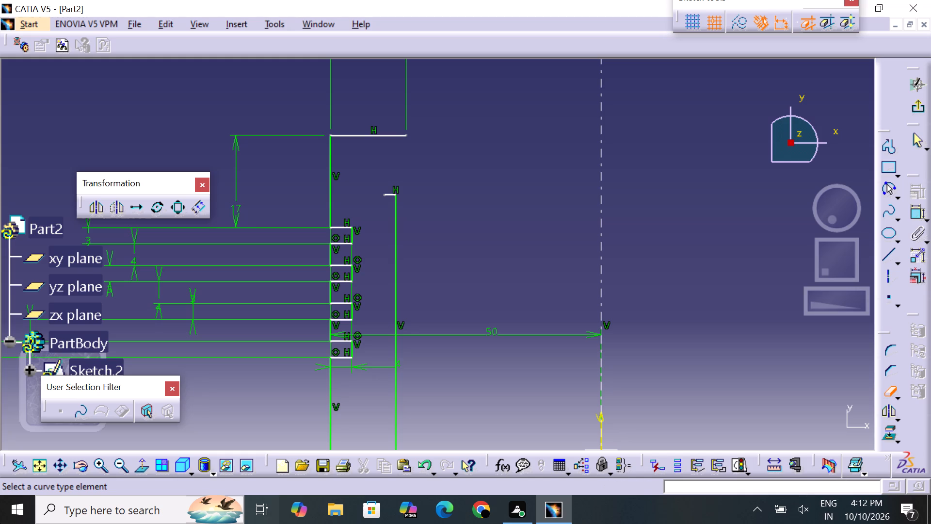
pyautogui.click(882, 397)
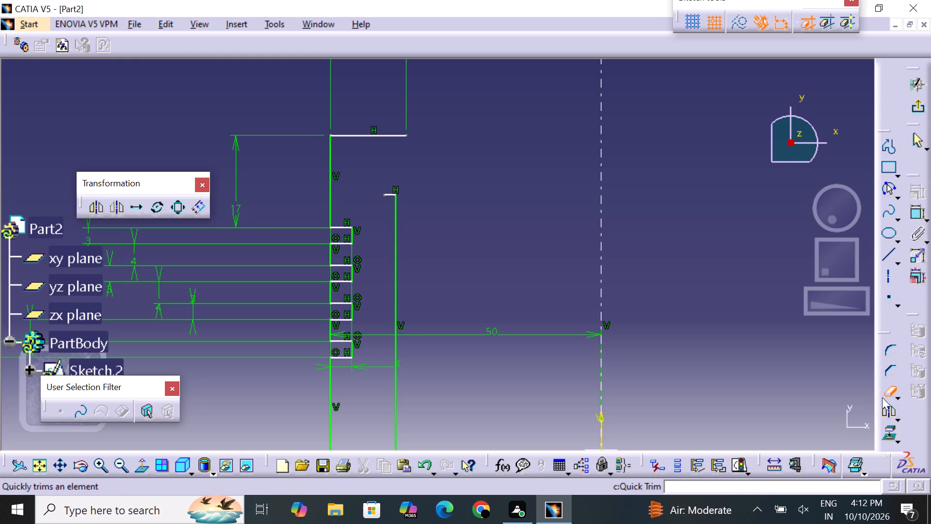
# Delete the leftover horizontal stub at the upper end of the long vertical line.
pyautogui.click(384, 193)
pyautogui.rightClick(384, 193)
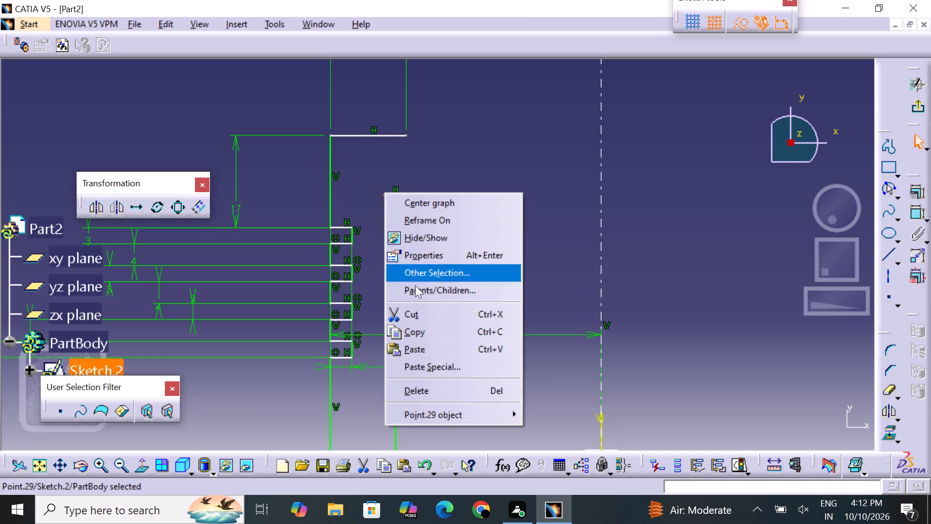
pyautogui.click(441, 389)
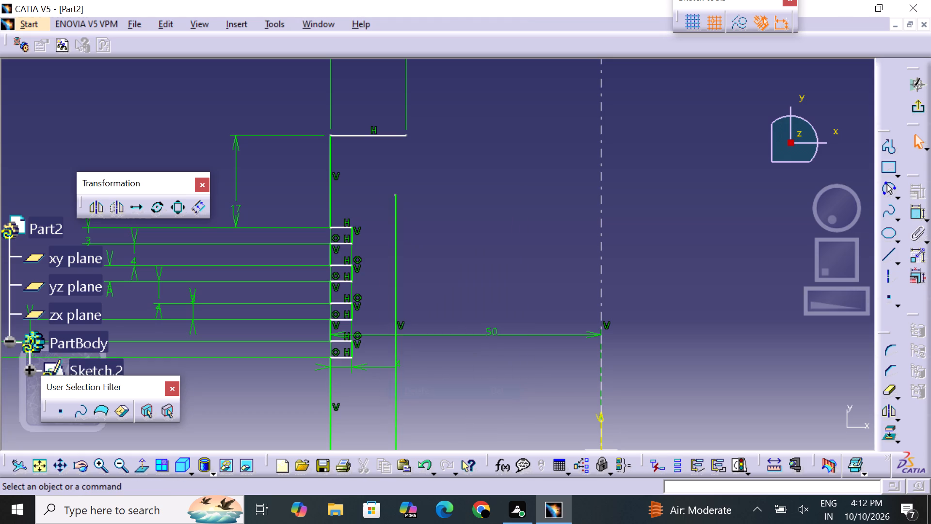
# Sketch a horizontal line about 58 mm long from the long vertical line's upper end across the vertical axis, at V 50 mm.
pyautogui.click(125, 464)
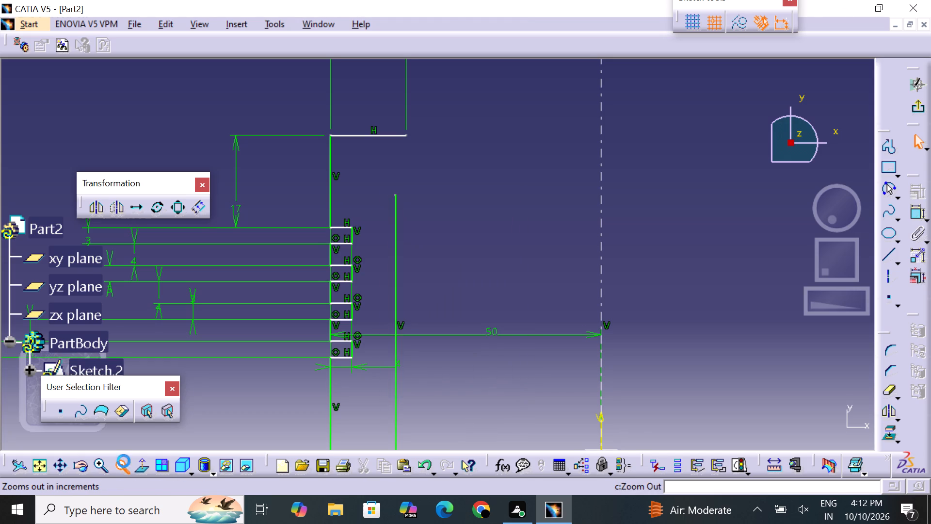
pyautogui.click(121, 458)
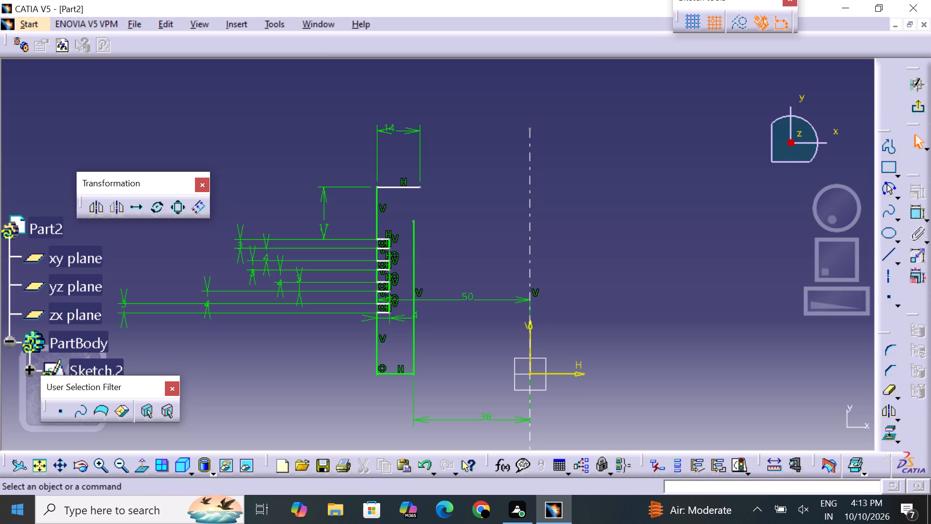
pyautogui.click(884, 263)
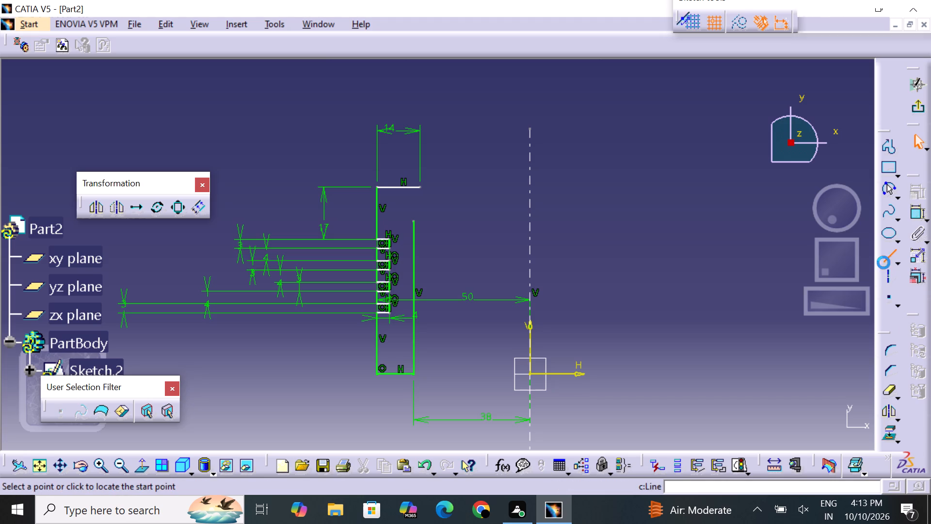
pyautogui.click(415, 219)
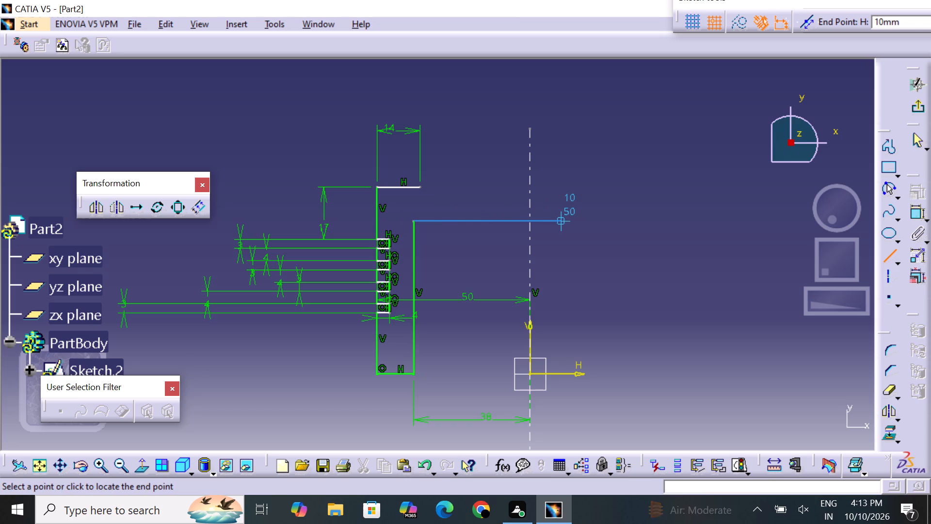
pyautogui.click(596, 221)
pyautogui.click(623, 234)
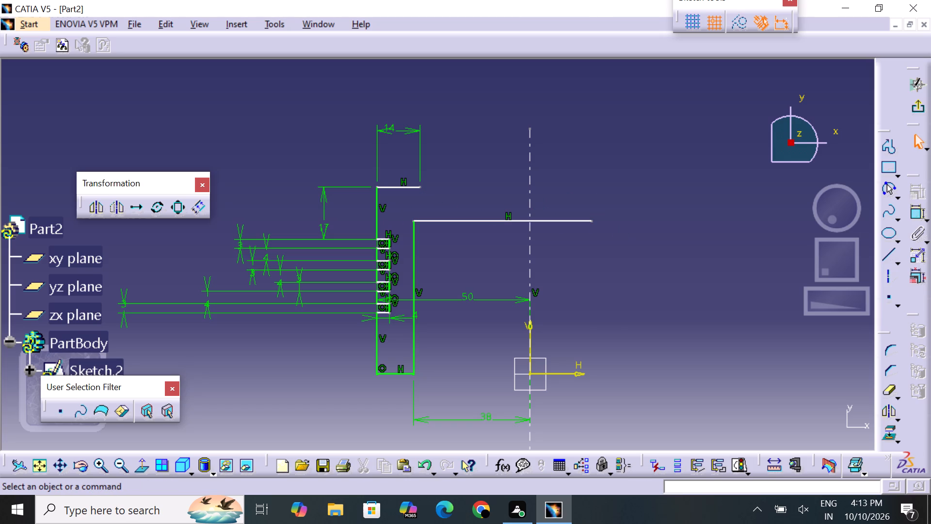
# Sketch a second horizontal line about 58 mm long below the first, from the long vertical line across the axis at V 44 mm.
pyautogui.click(889, 256)
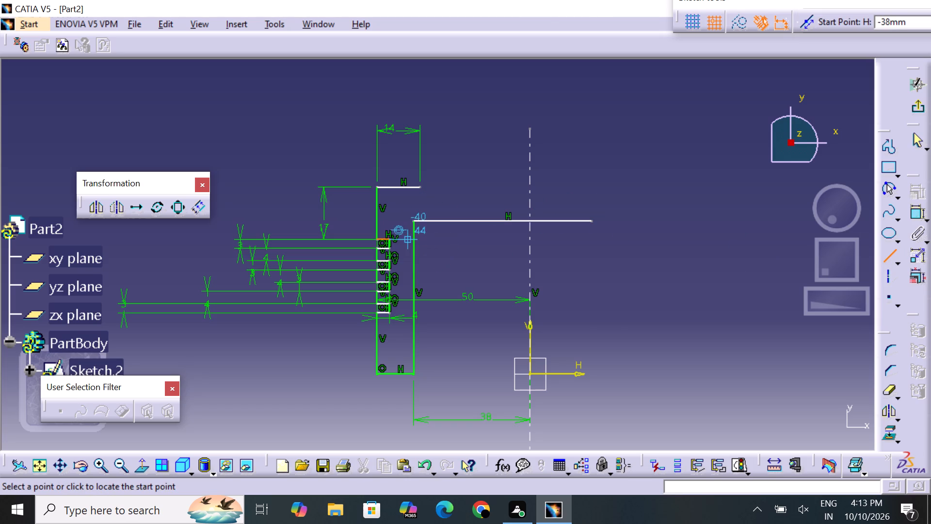
pyautogui.click(412, 241)
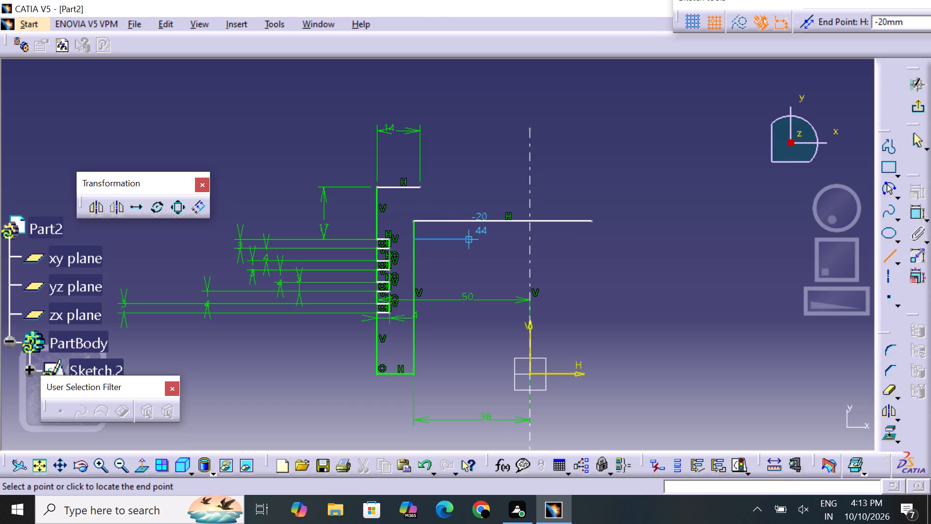
pyautogui.click(586, 246)
pyautogui.click(620, 263)
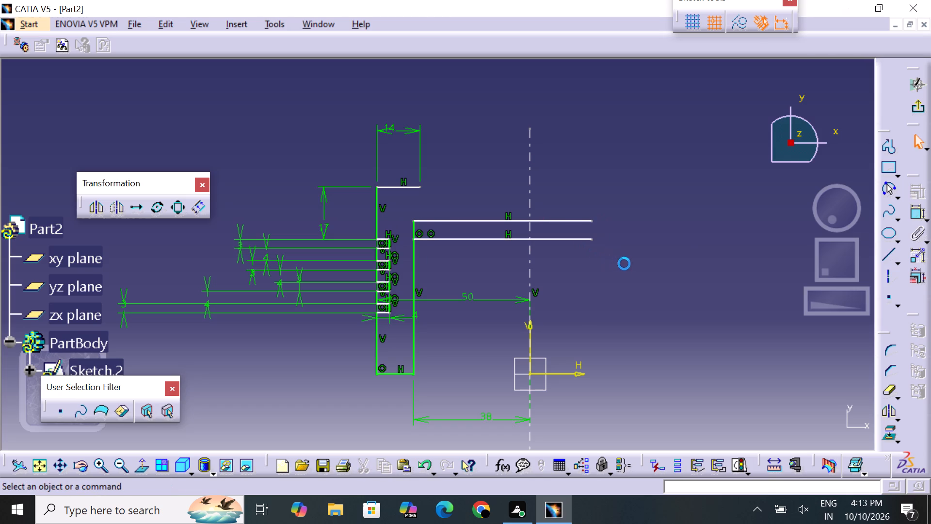
# Constrain the distance between the two long horizontal lines to 7 mm.
pyautogui.click(911, 214)
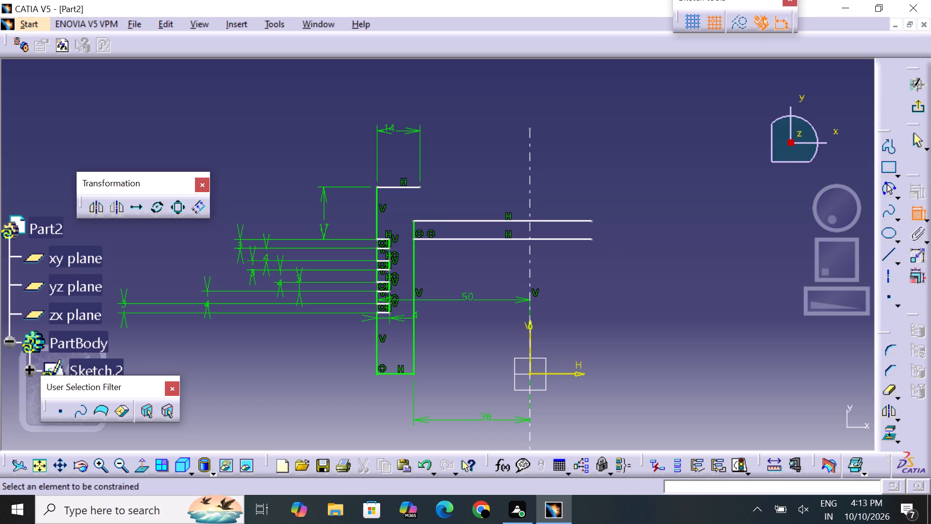
pyautogui.click(590, 218)
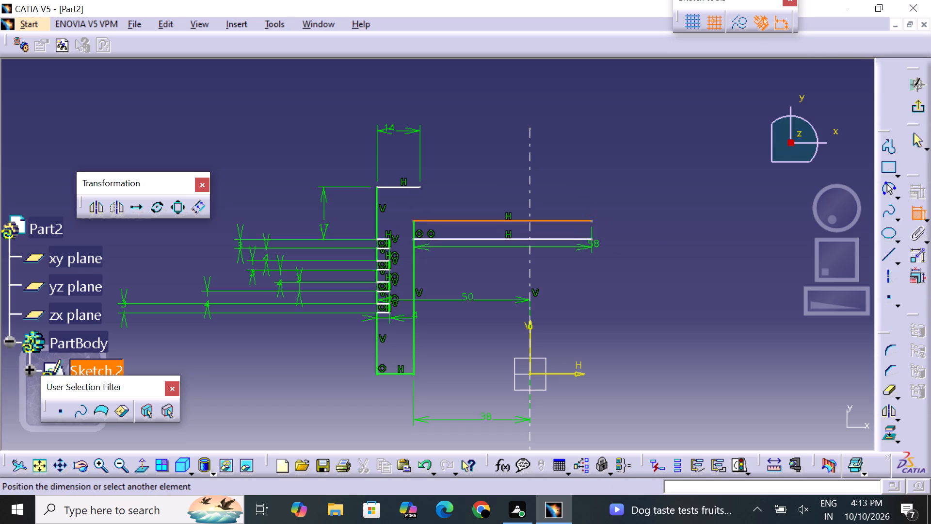
pyautogui.click(590, 239)
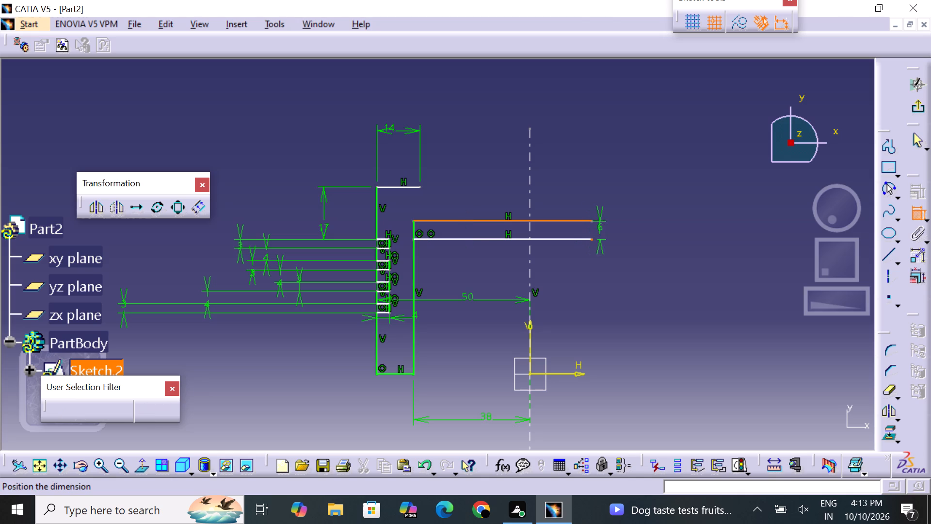
pyautogui.click(611, 236)
pyautogui.doubleClick(613, 232)
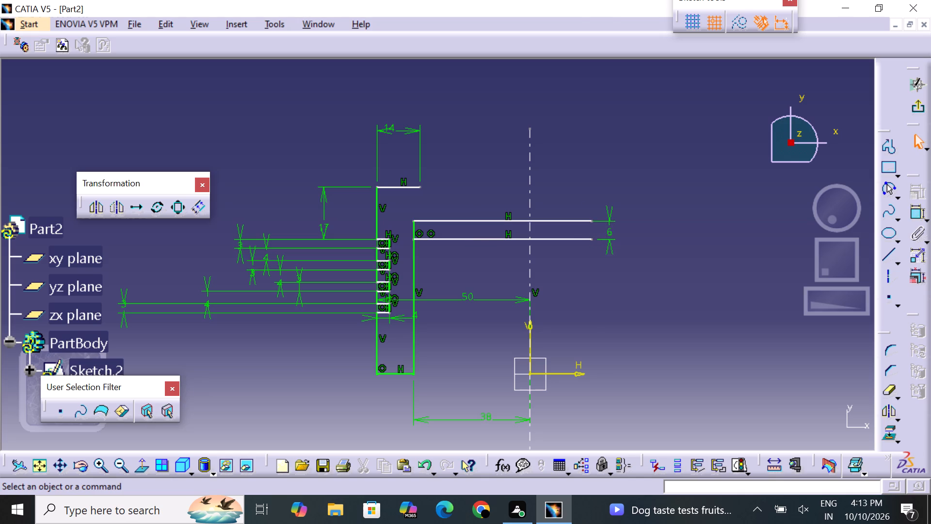
pyautogui.doubleClick(610, 232)
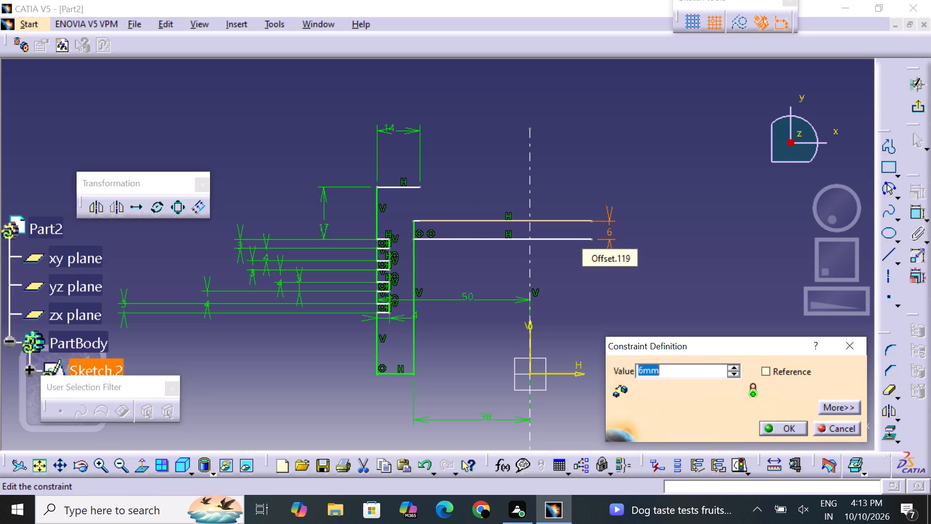
pyautogui.press('BackSpace')
pyautogui.press('7')
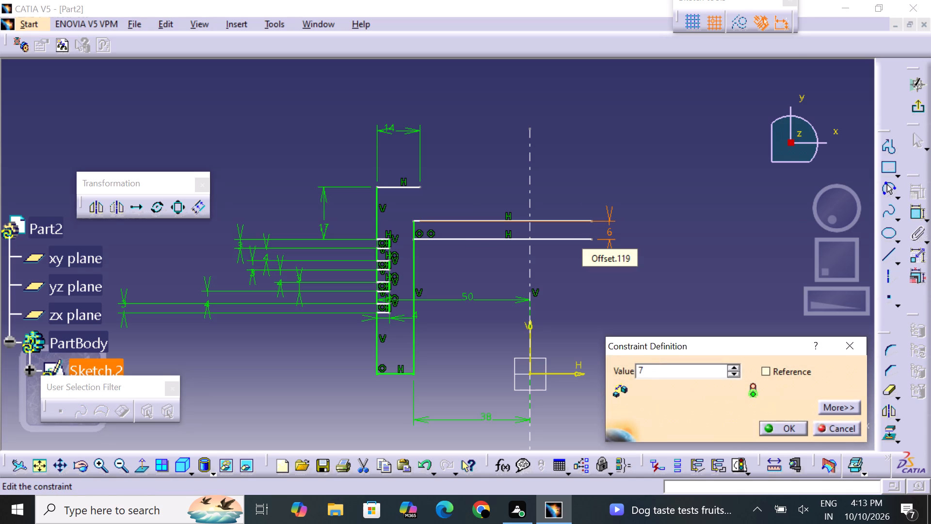
pyautogui.press('Return')
pyautogui.moveTo(750, 231); pyautogui.dragTo(749, 237)
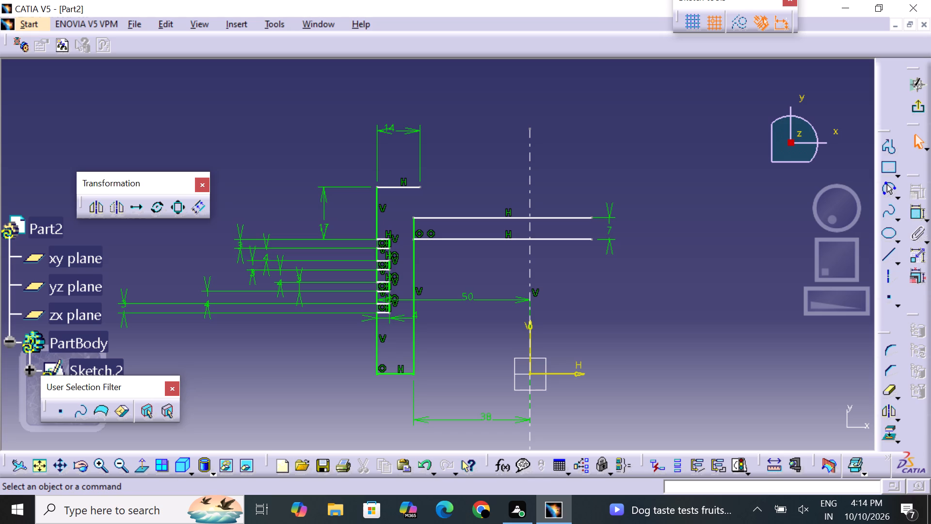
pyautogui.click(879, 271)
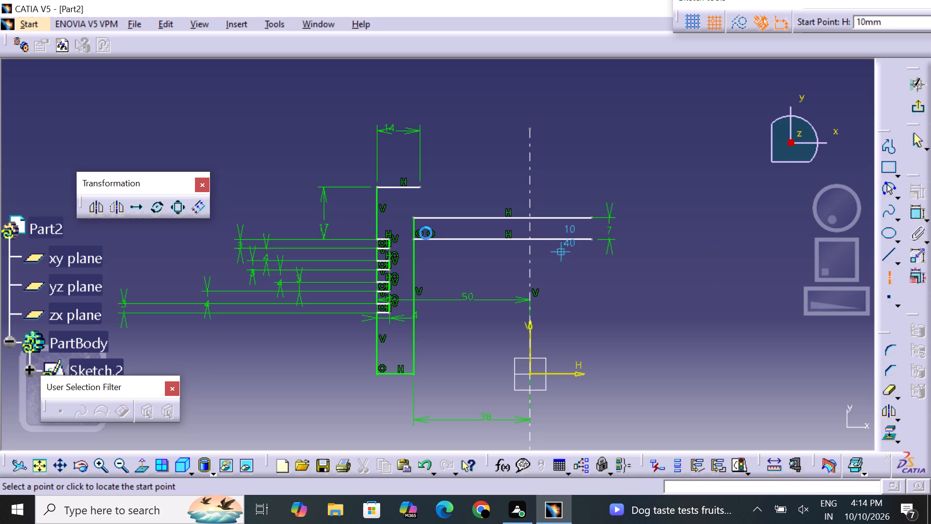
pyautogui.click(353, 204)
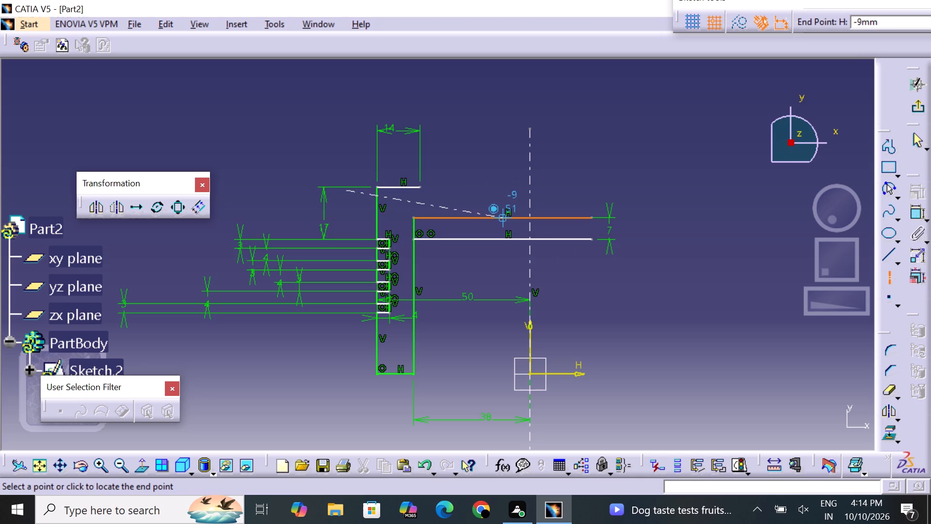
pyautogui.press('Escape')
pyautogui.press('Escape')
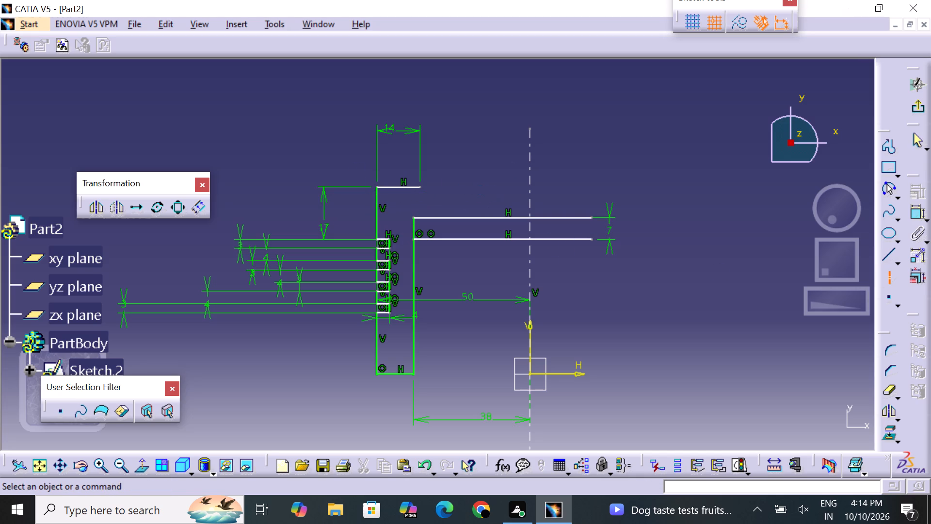
# Sketch a horizontal axis line across the profile's upper part, from H -60 to H 40 mm at V 50 mm.
pyautogui.click(881, 282)
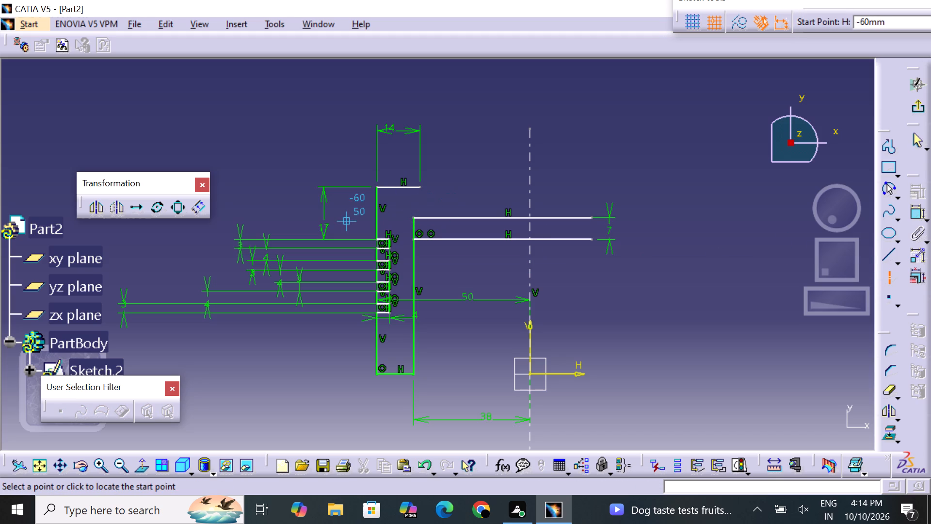
pyautogui.click(354, 208)
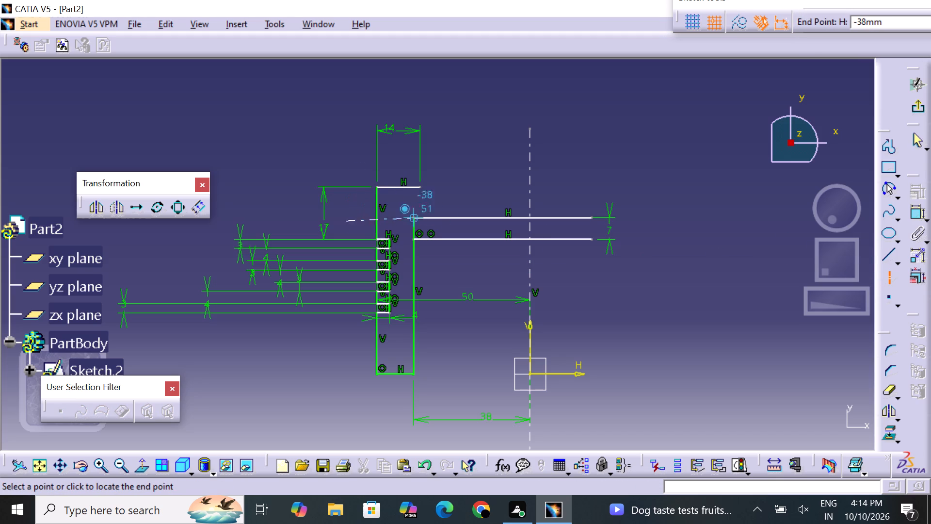
pyautogui.click(651, 216)
pyautogui.click(713, 288)
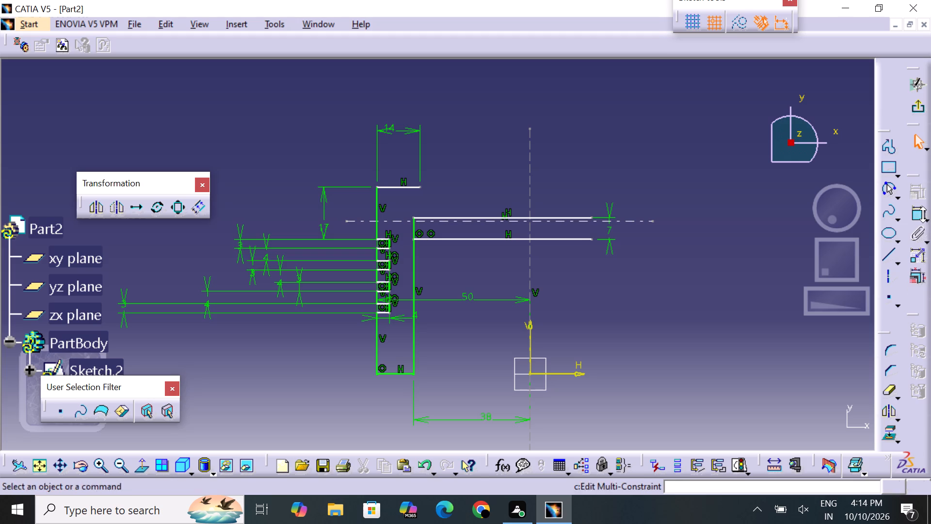
# Constrain the horizontal axis line to 7 mm below the profile's 14 mm top edge.
pyautogui.click(923, 214)
pyautogui.click(916, 214)
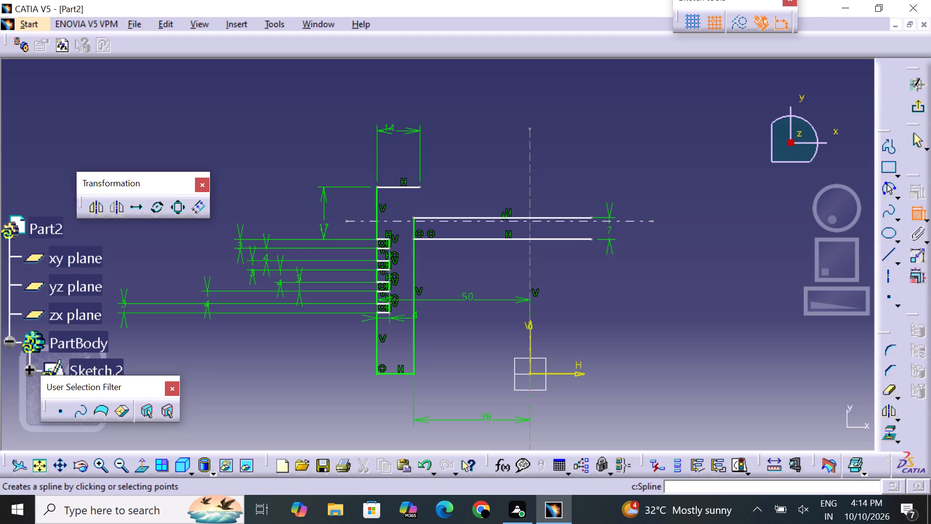
pyautogui.click(401, 188)
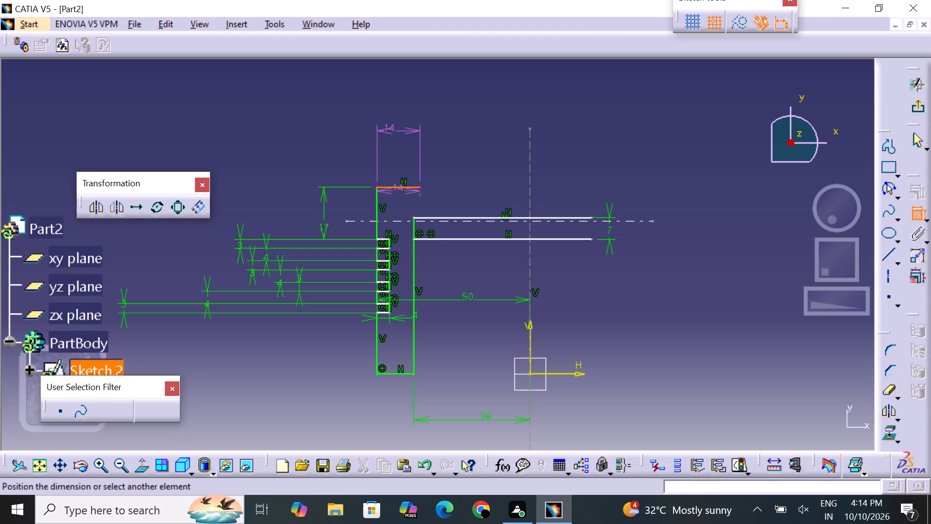
pyautogui.click(393, 221)
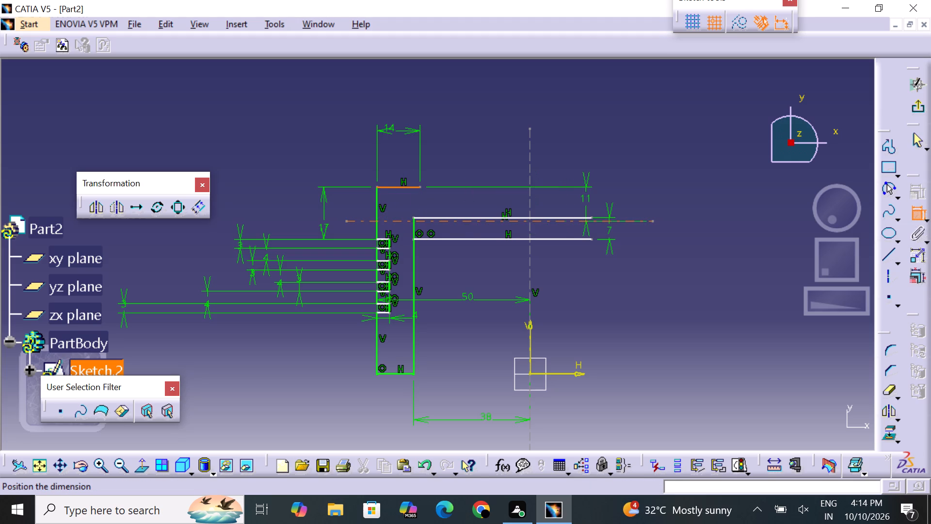
pyautogui.click(593, 200)
pyautogui.doubleClick(593, 198)
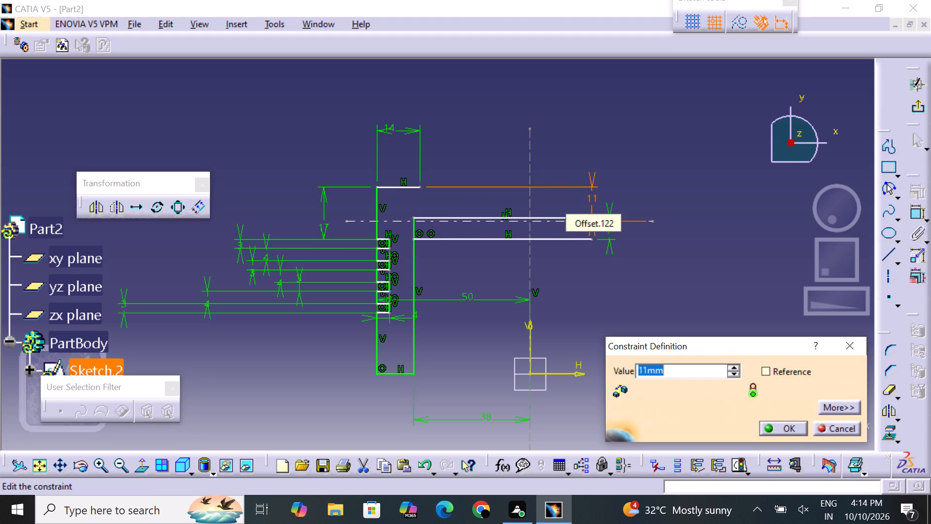
pyautogui.press('BackSpace')
pyautogui.press('7')
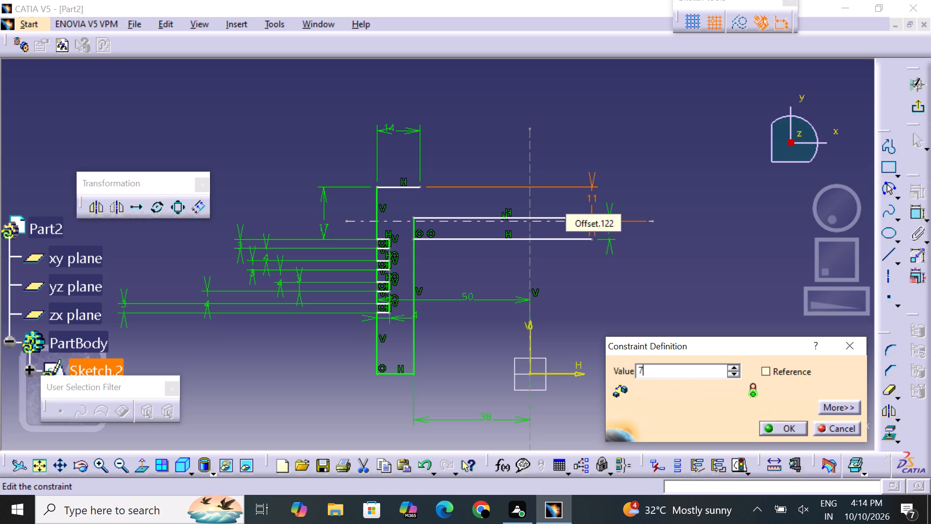
pyautogui.press('Return')
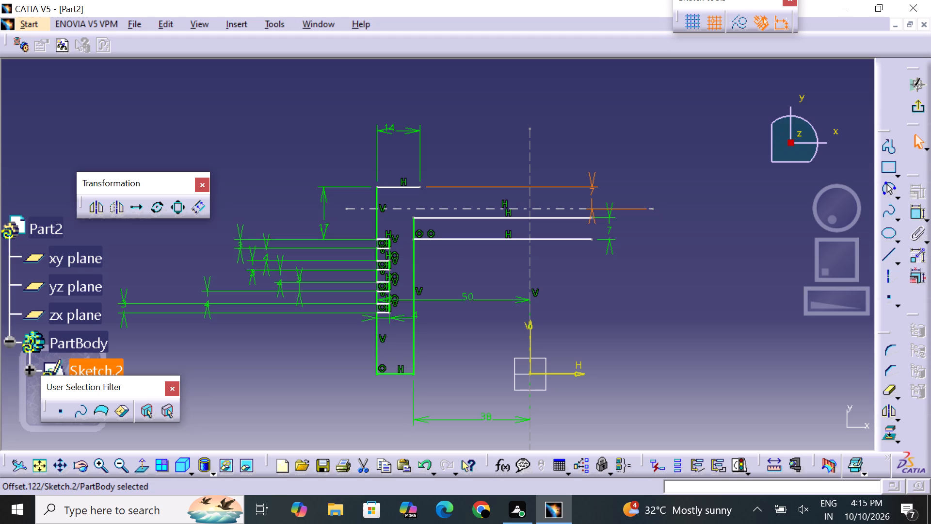
# Draw a three-point arc from the 14 mm top edge's free end to the two axes' intersection, passing through about H -10, V 54 mm.
pyautogui.click(887, 181)
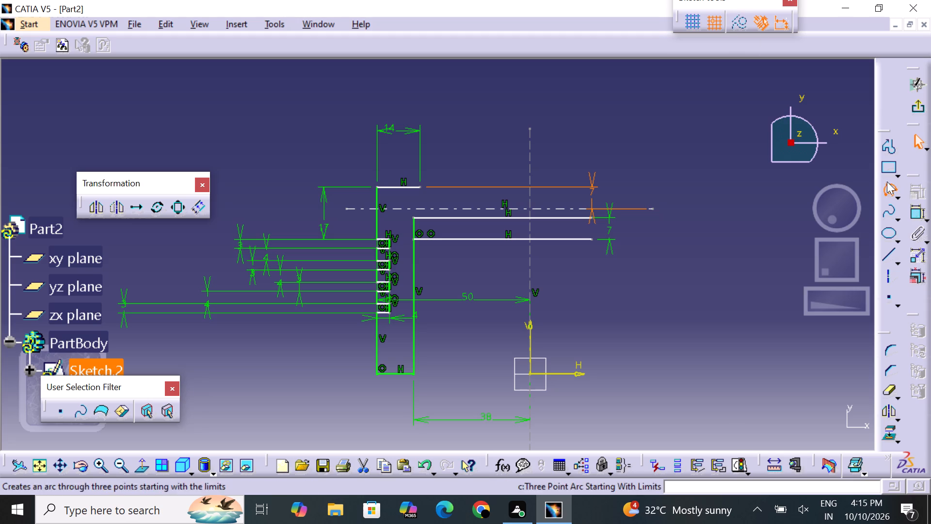
pyautogui.click(419, 185)
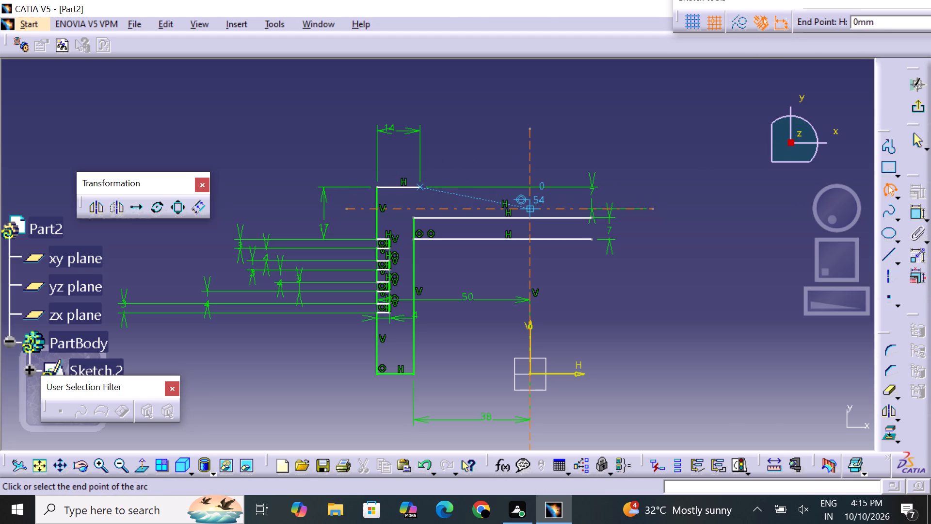
pyautogui.click(530, 208)
pyautogui.click(496, 206)
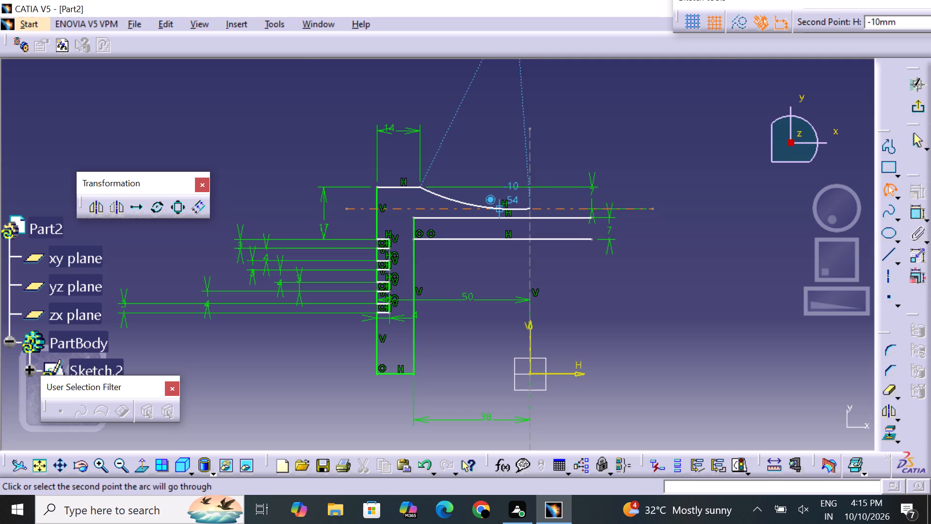
pyautogui.moveTo(498, 233); pyautogui.dragTo(498, 252)
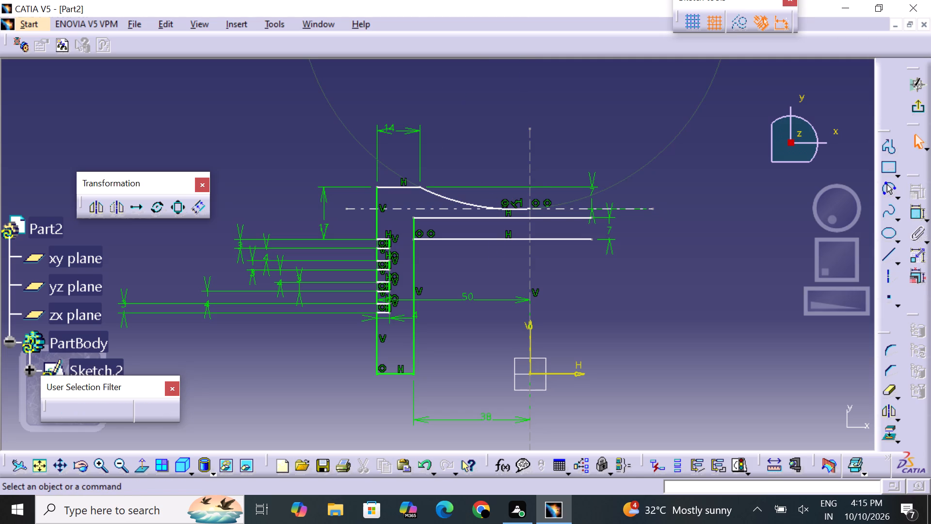
# Draw a three-point arc from the long vertical line's upper end to the lower horizontal line at the vertical axis, through about H -9, V 44 mm.
pyautogui.click(889, 190)
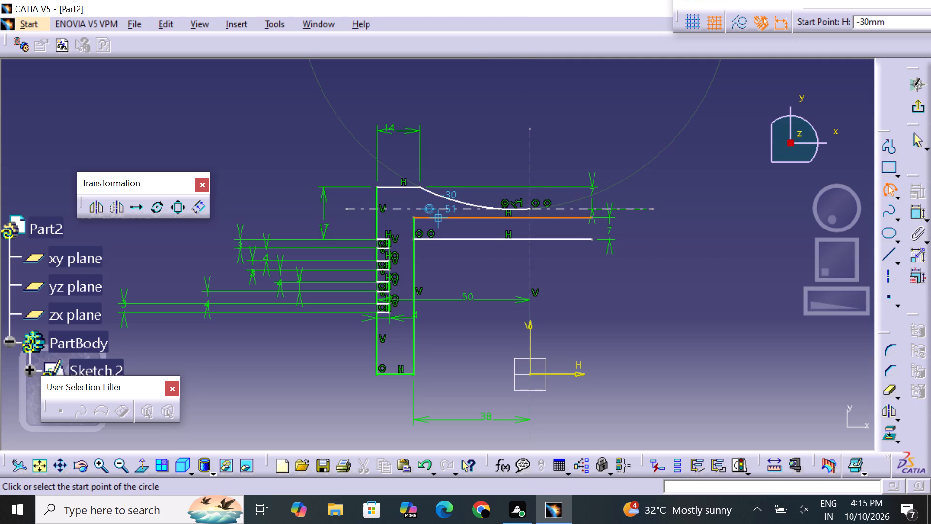
pyautogui.click(414, 218)
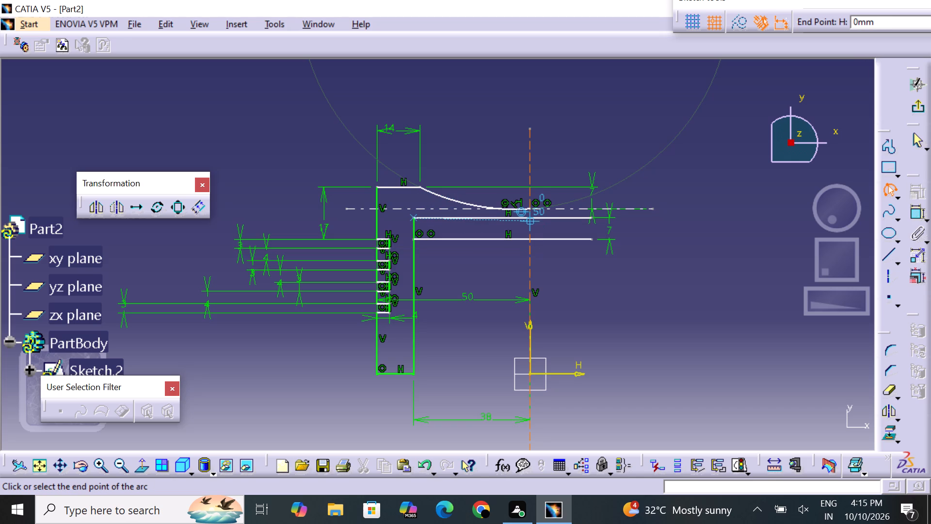
pyautogui.click(530, 240)
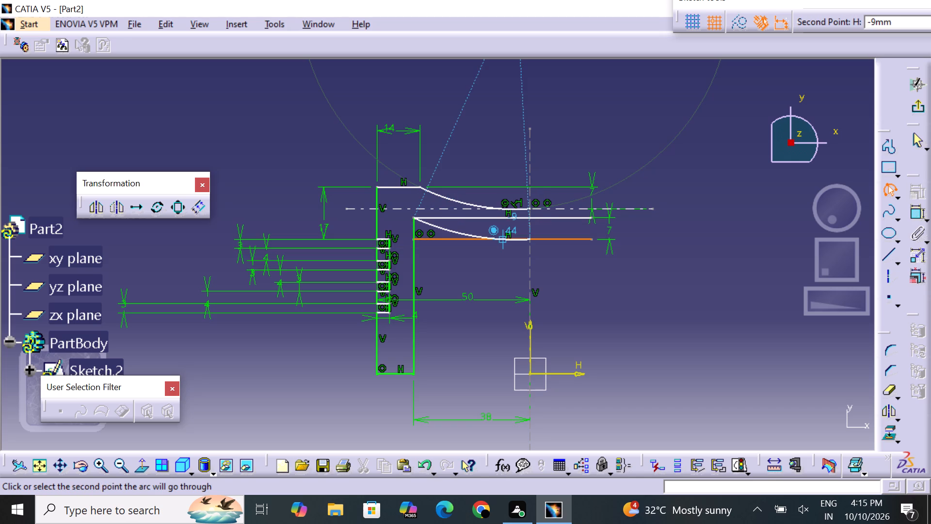
pyautogui.click(507, 236)
pyautogui.click(505, 261)
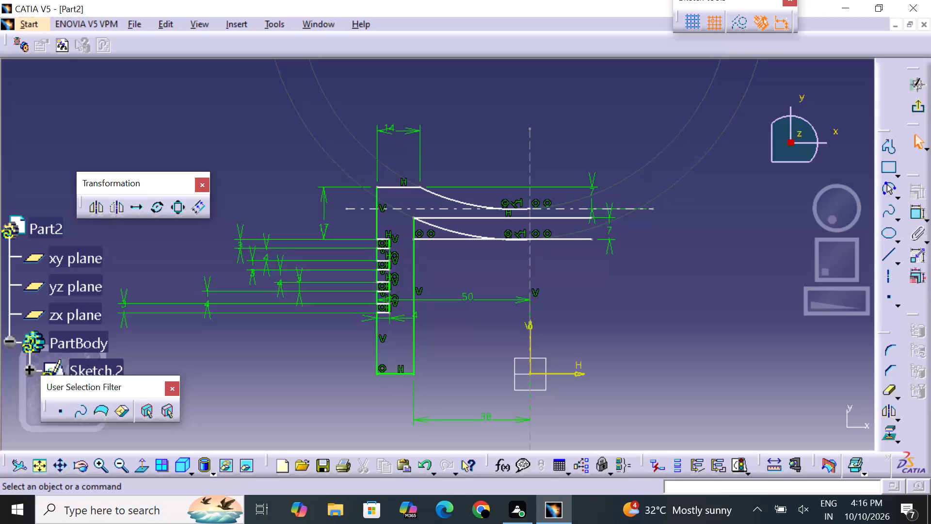
# Delete the vertical axis line that passes through the ends of the two arcs.
pyautogui.click(524, 151)
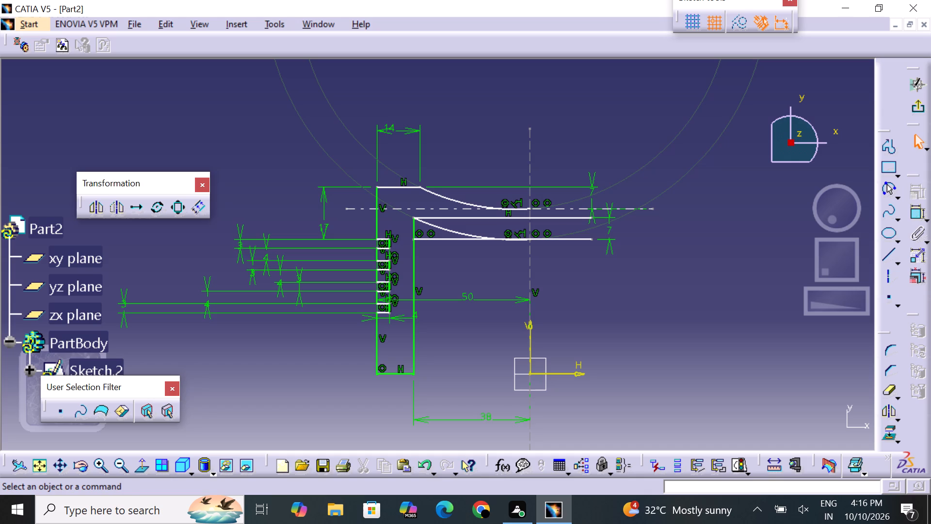
pyautogui.click(530, 145)
pyautogui.rightClick(533, 146)
pyautogui.rightClick(529, 156)
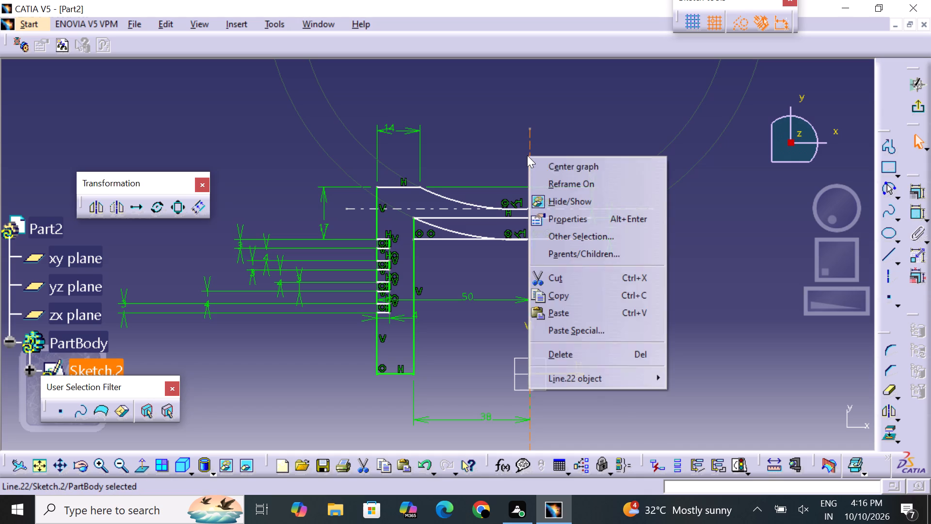
pyautogui.click(557, 348)
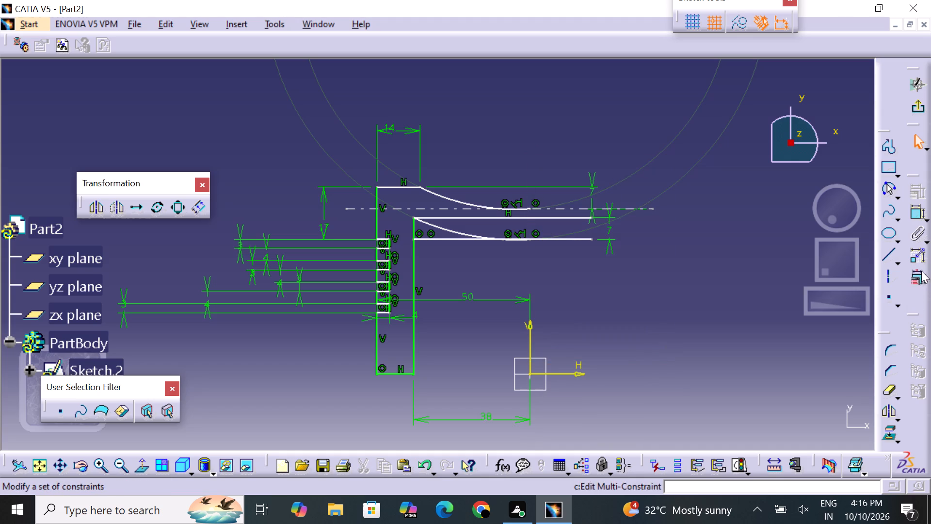
# Draw a vertical line at H 0 joining the upper arc's end to the lower arc's end, closing the profile.
pyautogui.click(885, 255)
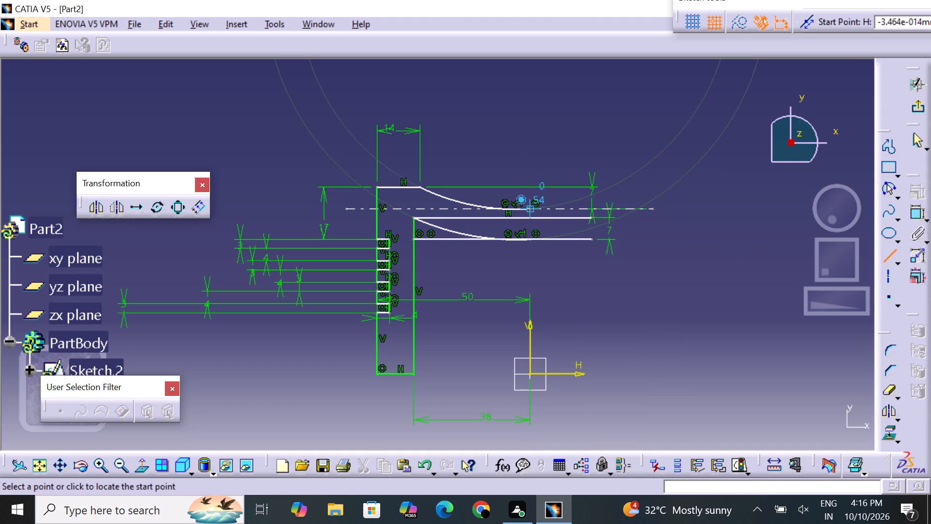
pyautogui.click(528, 208)
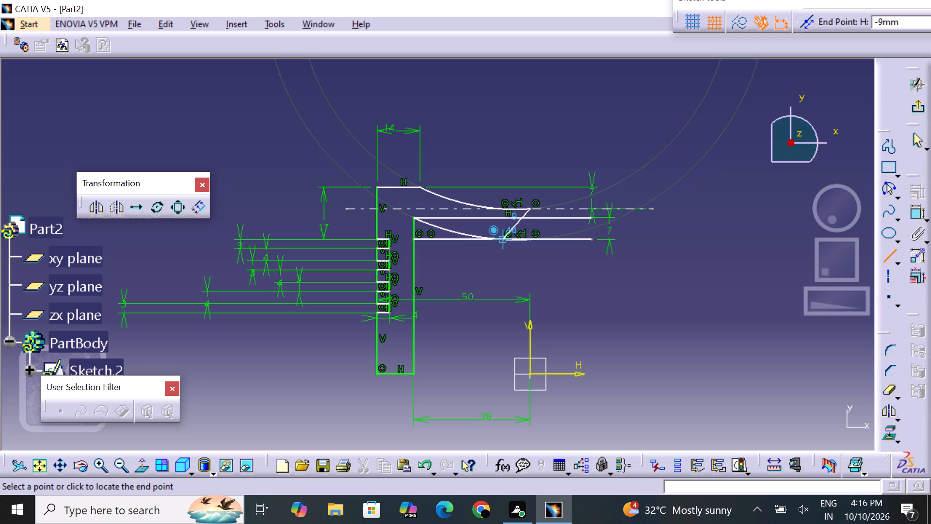
pyautogui.click(525, 236)
pyautogui.click(503, 263)
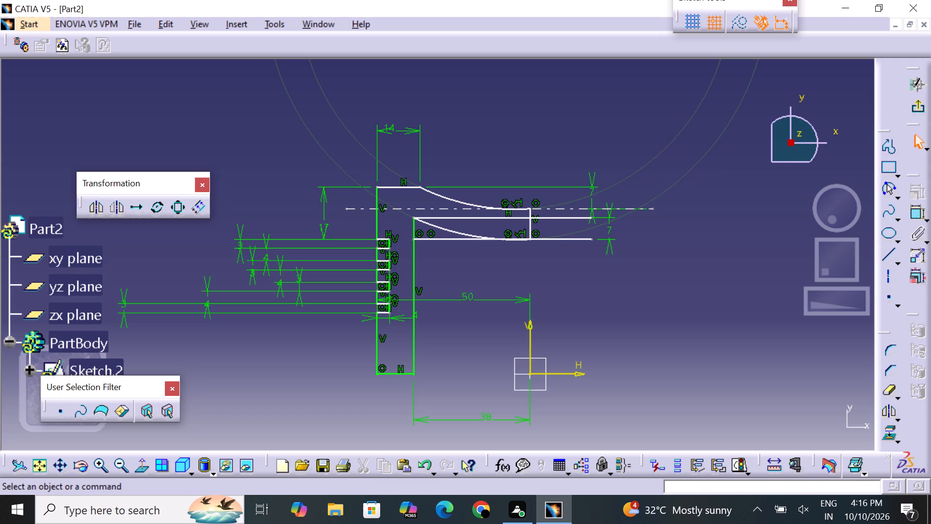
# Delete the horizontal axis line and the two horizontal helper lines that cross the curved upper part of the profile.
pyautogui.click(415, 208)
pyautogui.rightClick(415, 207)
pyautogui.click(498, 404)
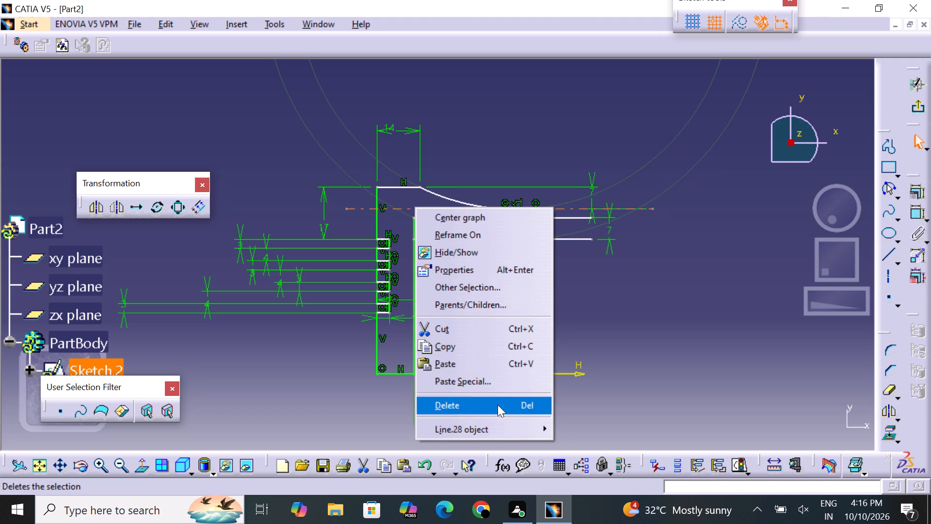
pyautogui.click(438, 238)
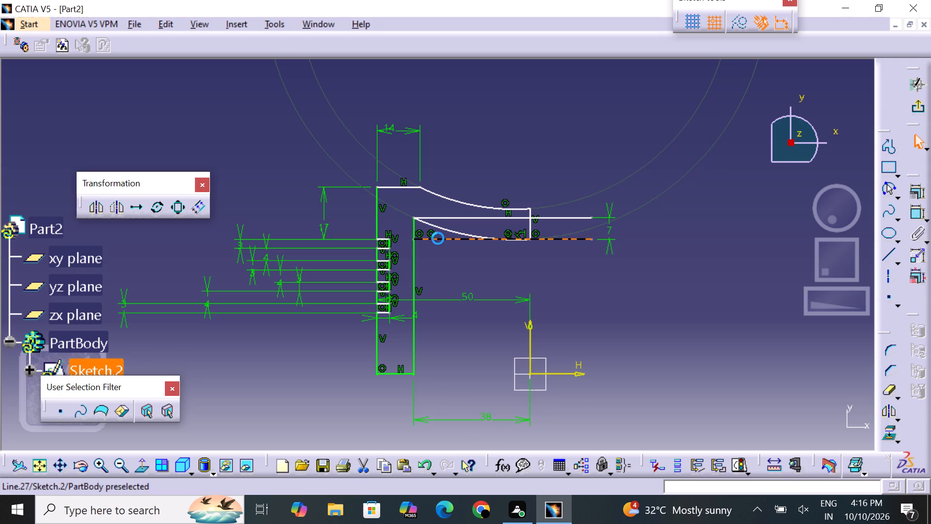
pyautogui.rightClick(437, 238)
pyautogui.click(513, 437)
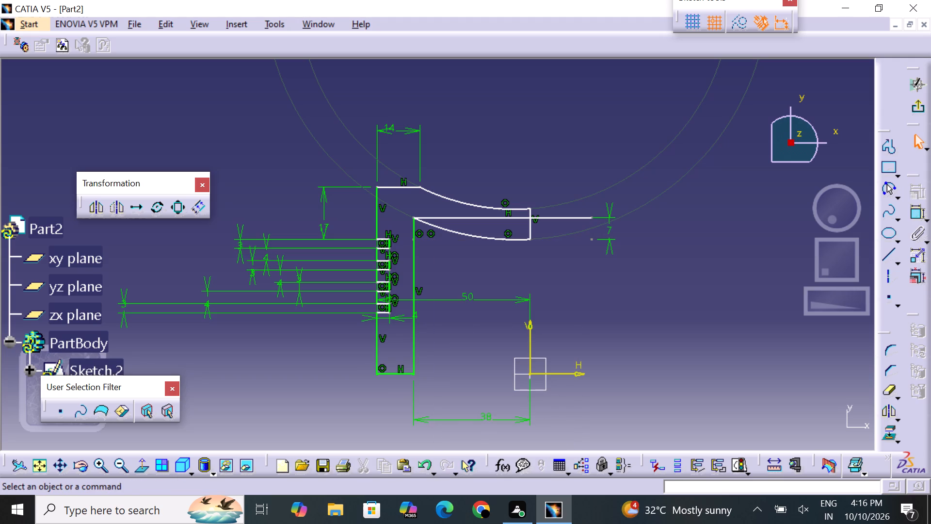
pyautogui.moveTo(591, 276); pyautogui.dragTo(586, 276)
pyautogui.click(552, 216)
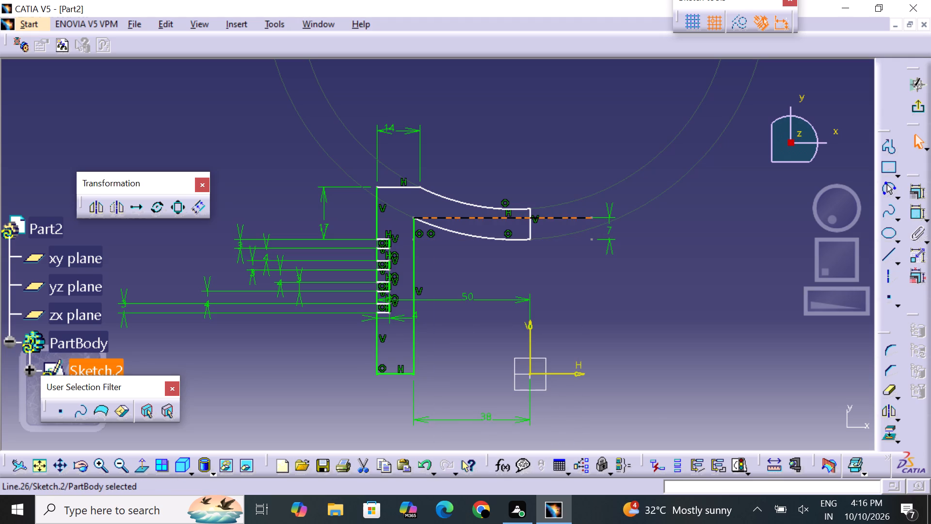
pyautogui.rightClick(553, 217)
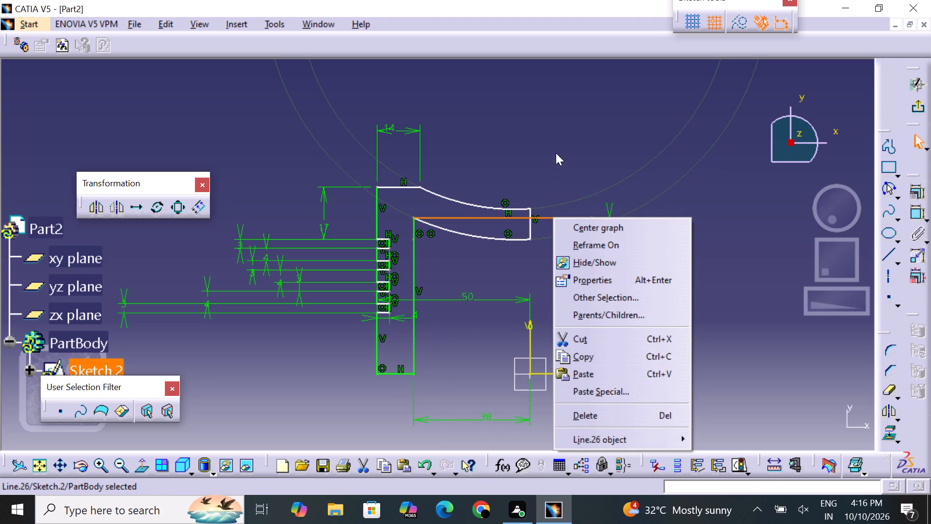
pyautogui.moveTo(556, 147); pyautogui.dragTo(556, 152)
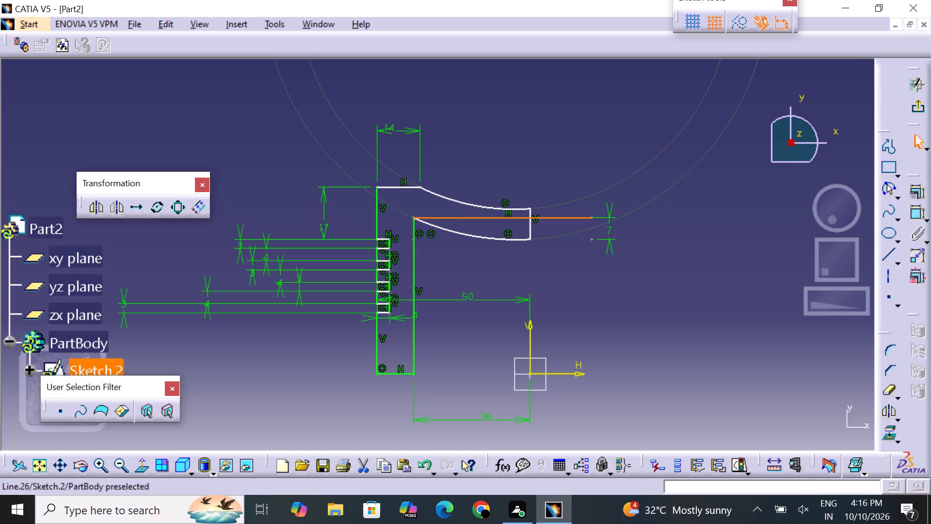
pyautogui.click(585, 128)
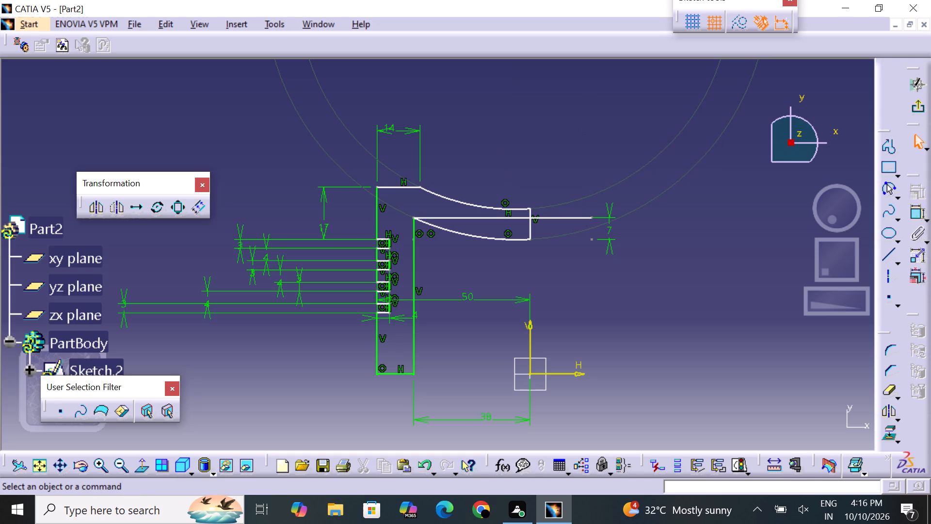
pyautogui.click(573, 217)
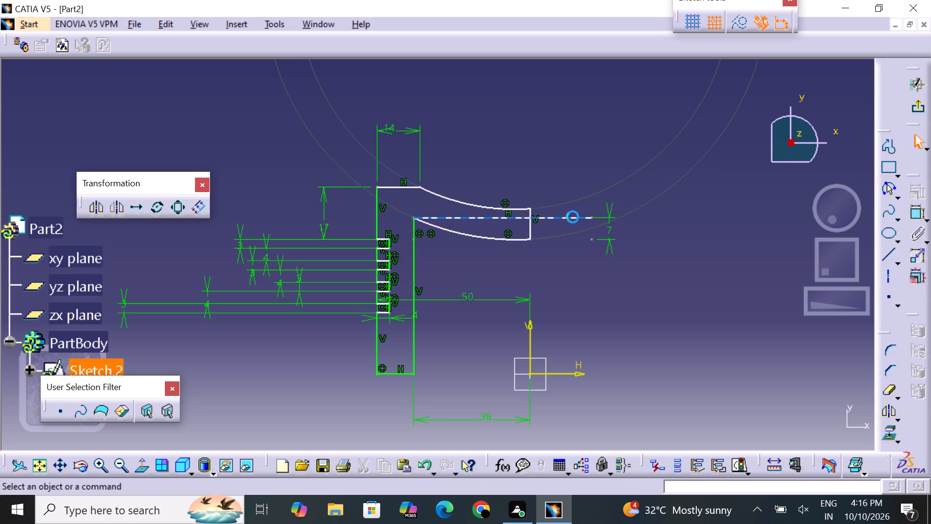
pyautogui.rightClick(572, 214)
pyautogui.moveTo(651, 413); pyautogui.dragTo(651, 407)
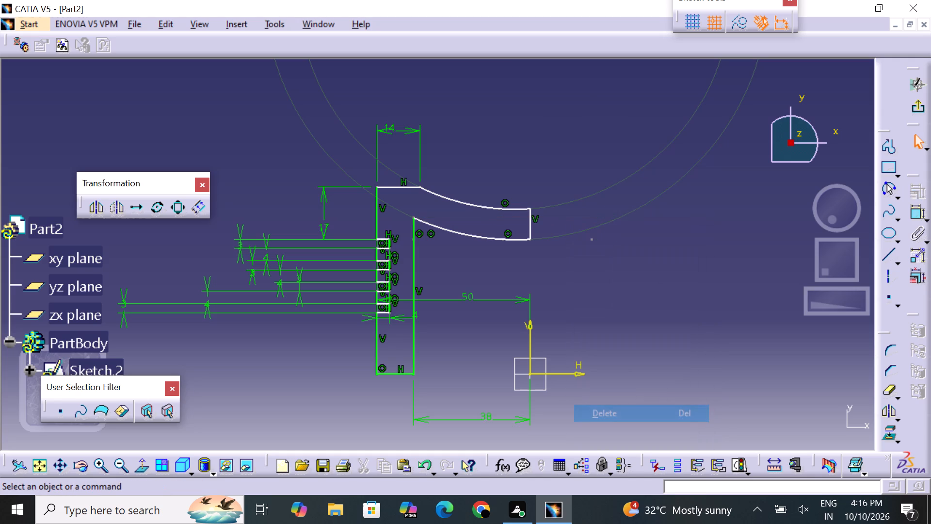
# Delete the stray point left beside the curved part and exit the sketch.
pyautogui.moveTo(569, 208); pyautogui.dragTo(605, 268)
pyautogui.rightClick(606, 262)
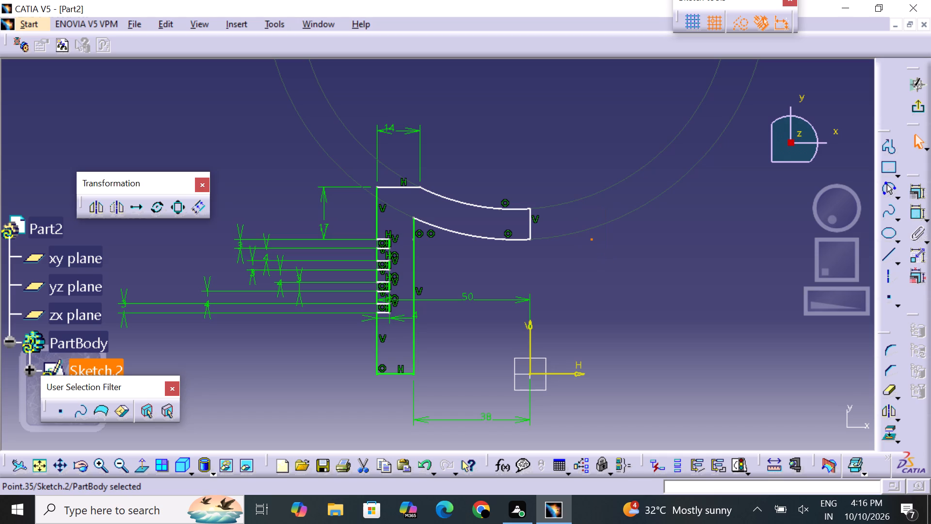
pyautogui.moveTo(597, 284); pyautogui.dragTo(598, 276, button='right')
pyautogui.moveTo(605, 260); pyautogui.dragTo(631, 265, button='right')
pyautogui.press('Delete')
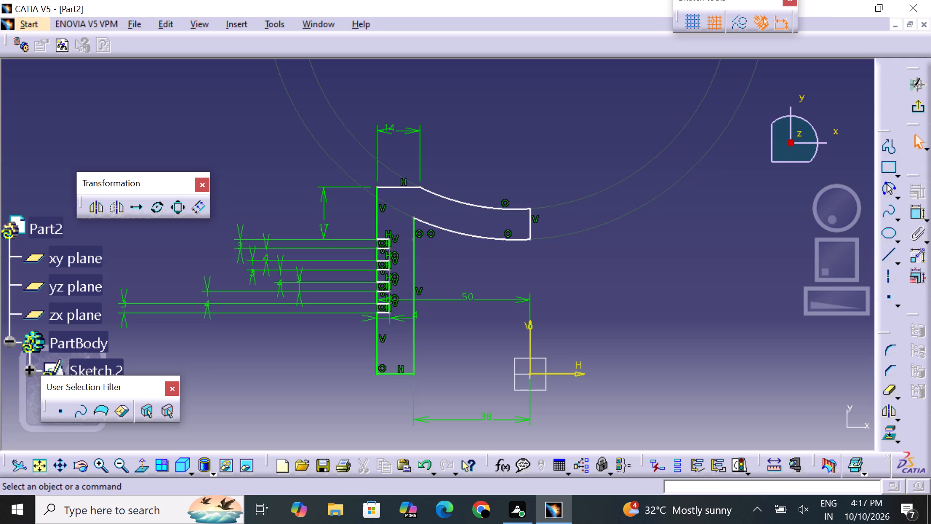
pyautogui.click(915, 111)
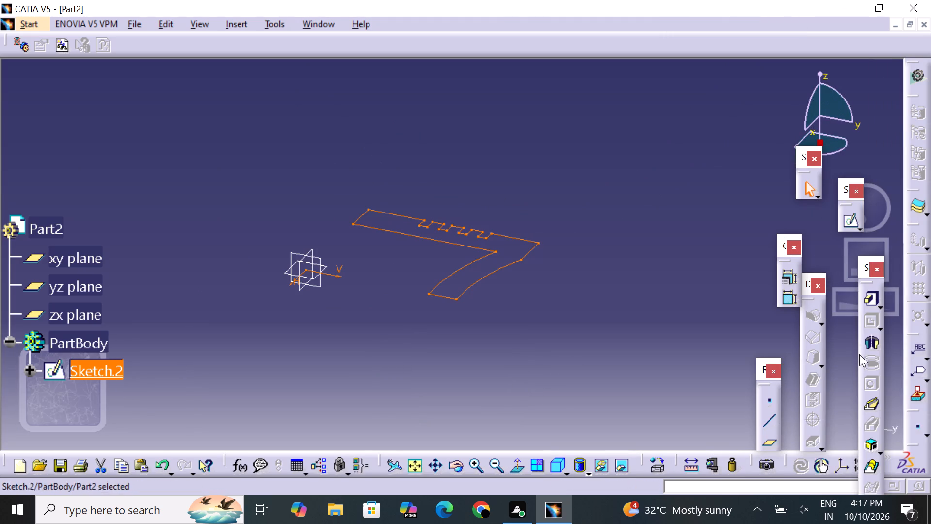
# Revolve the closed profile 360 degrees with Shaft, using the sketch's V direction as the axis.
pyautogui.click(871, 344)
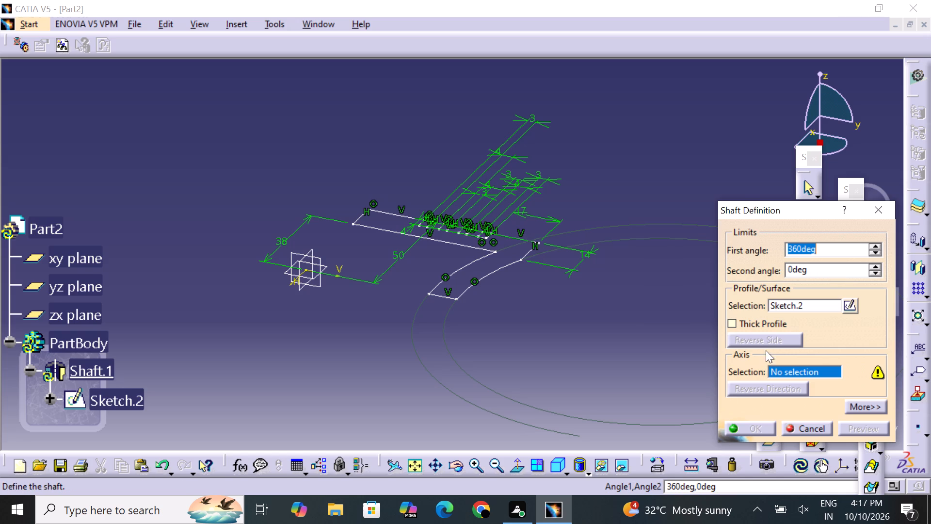
pyautogui.click(783, 371)
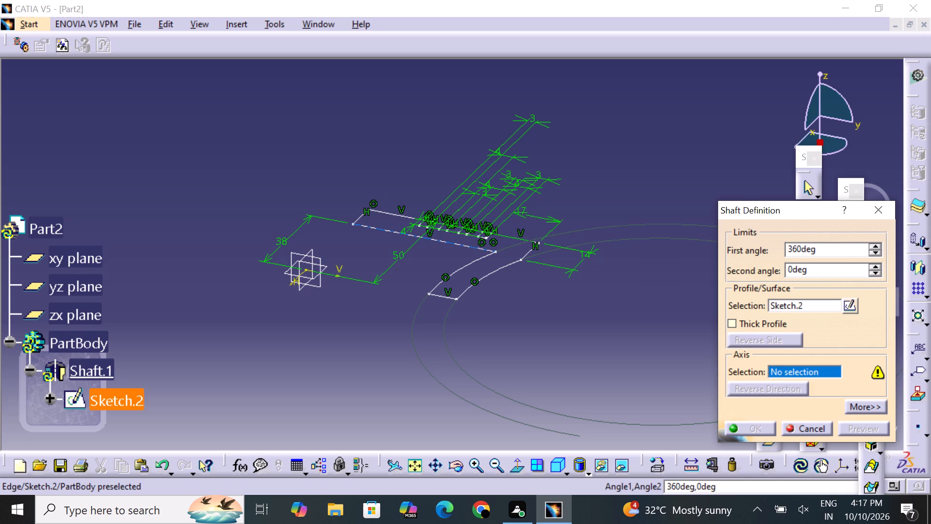
pyautogui.click(755, 423)
pyautogui.click(755, 423)
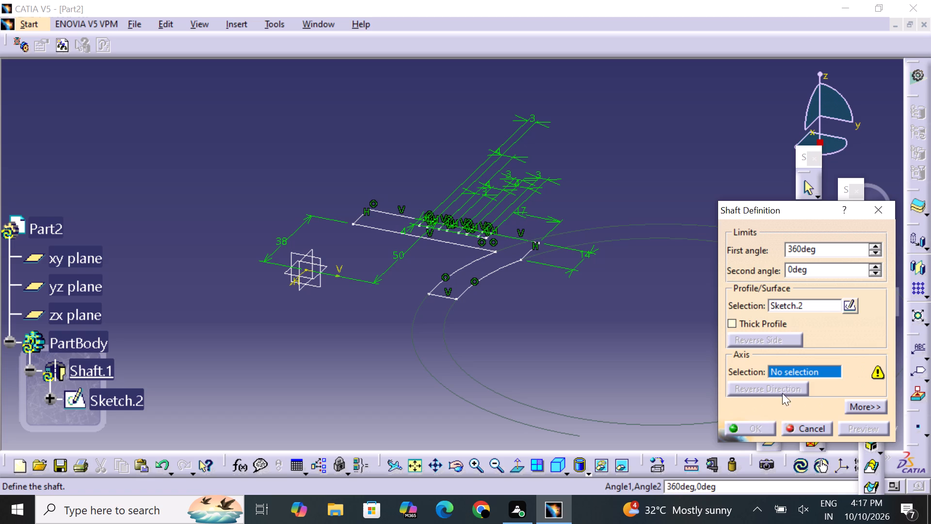
pyautogui.click(789, 369)
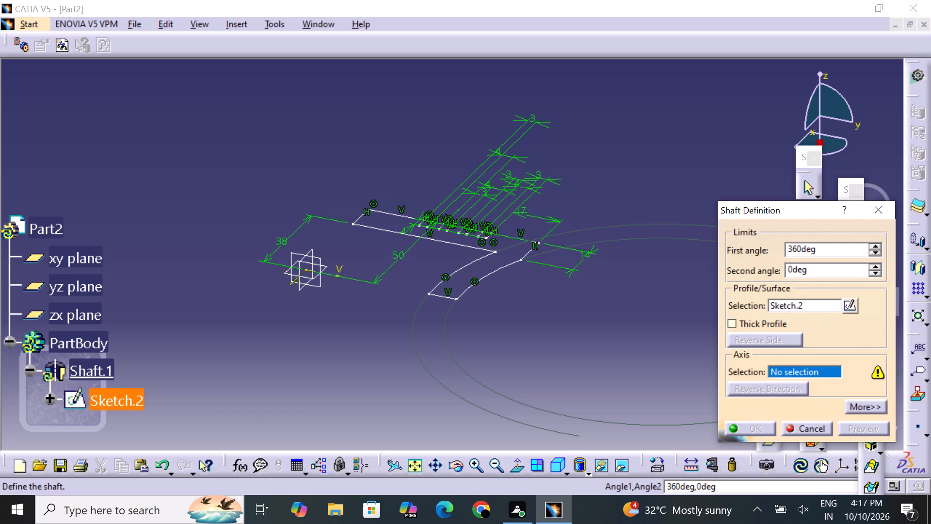
pyautogui.click(328, 269)
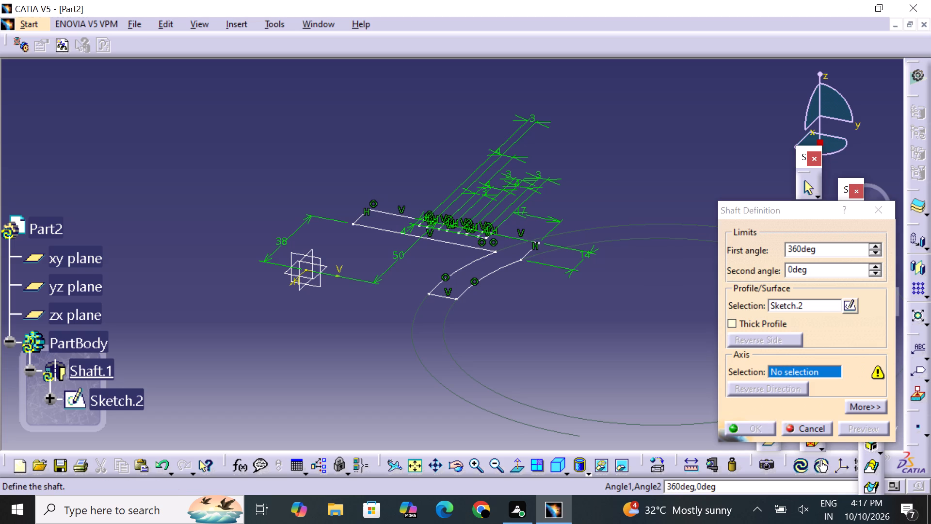
pyautogui.click(337, 275)
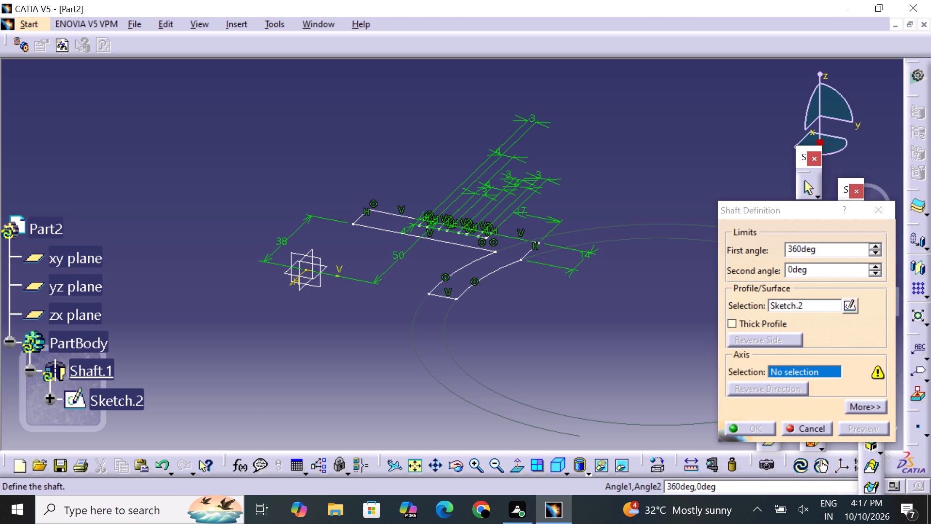
pyautogui.click(337, 275)
pyautogui.click(339, 268)
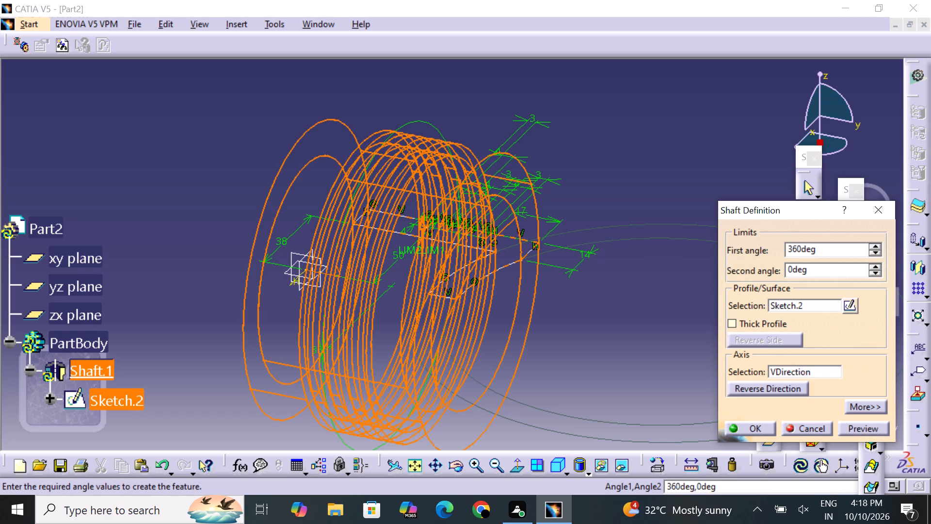
pyautogui.click(758, 427)
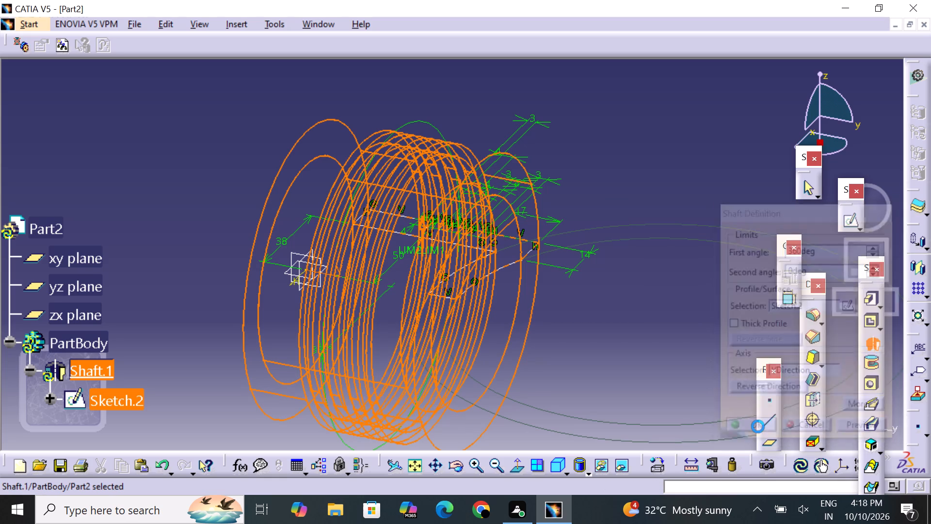
pyautogui.click(678, 370)
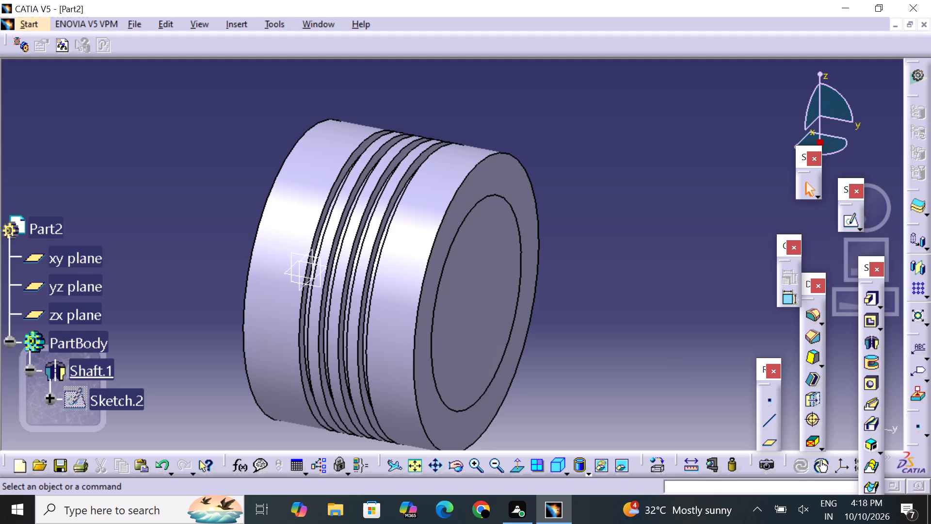
# Examine the revolved solid's grooved outer side and its dished end face from several angles.
pyautogui.moveTo(664, 362); pyautogui.dragTo(663, 361, button='middle')
pyautogui.moveTo(663, 361); pyautogui.dragTo(663, 258, button='right')
pyautogui.moveTo(663, 361); pyautogui.dragTo(663, 258, button='middle')
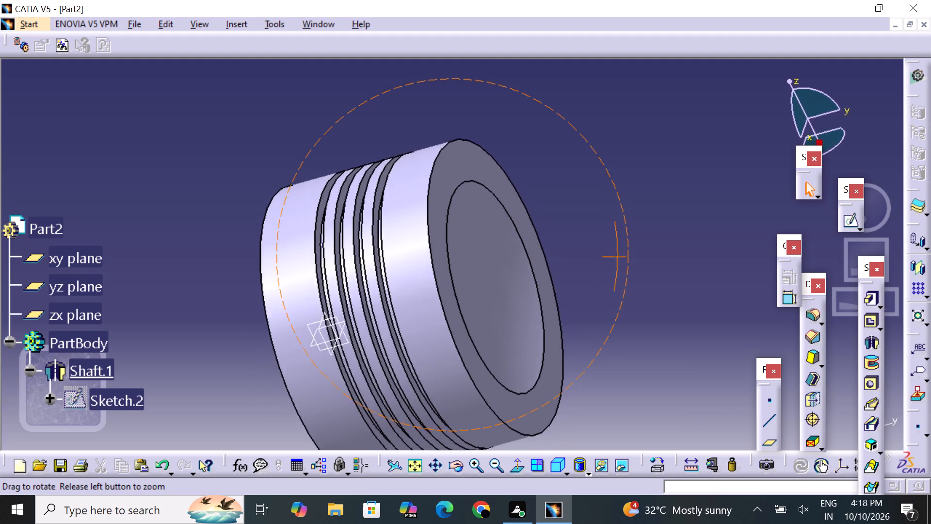
pyautogui.moveTo(663, 258); pyautogui.dragTo(466, 263, button='middle')
pyautogui.moveTo(663, 258); pyautogui.dragTo(465, 263, button='right')
pyautogui.moveTo(559, 238); pyautogui.dragTo(647, 229, button='middle')
pyautogui.moveTo(633, 235); pyautogui.dragTo(647, 229, button='right')
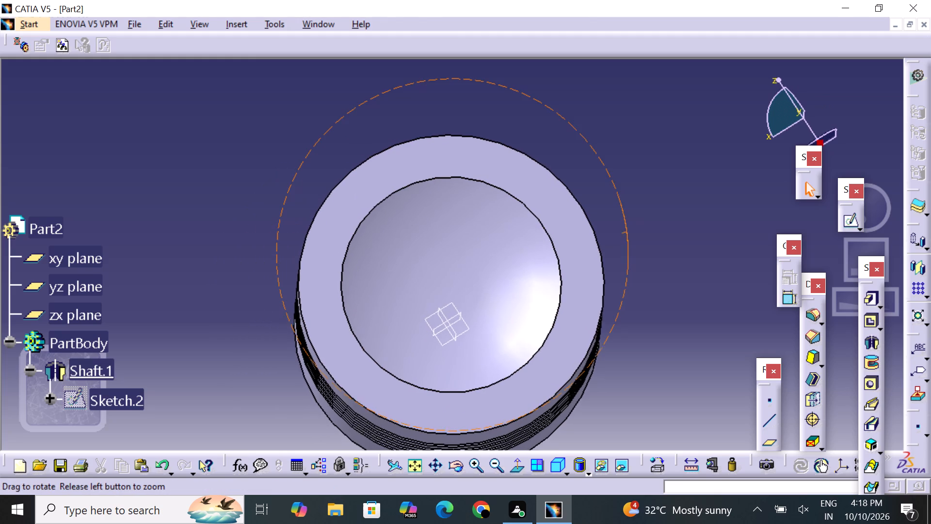
pyautogui.moveTo(647, 229); pyautogui.dragTo(661, 219, button='right')
pyautogui.moveTo(647, 229); pyautogui.dragTo(662, 219, button='middle')
pyautogui.scroll(-1, 664, 219)
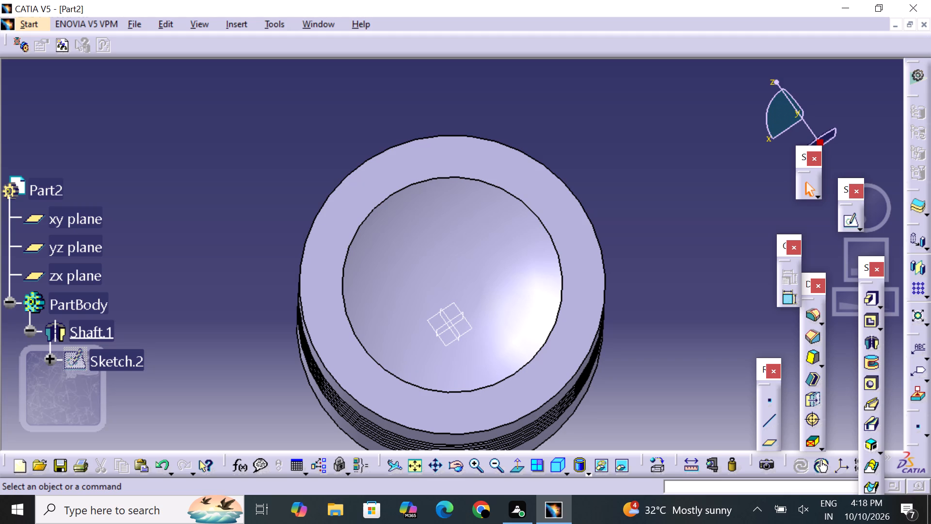
# Start a new sketch on the yz plane with the whole part fitted in view.
pyautogui.click(87, 249)
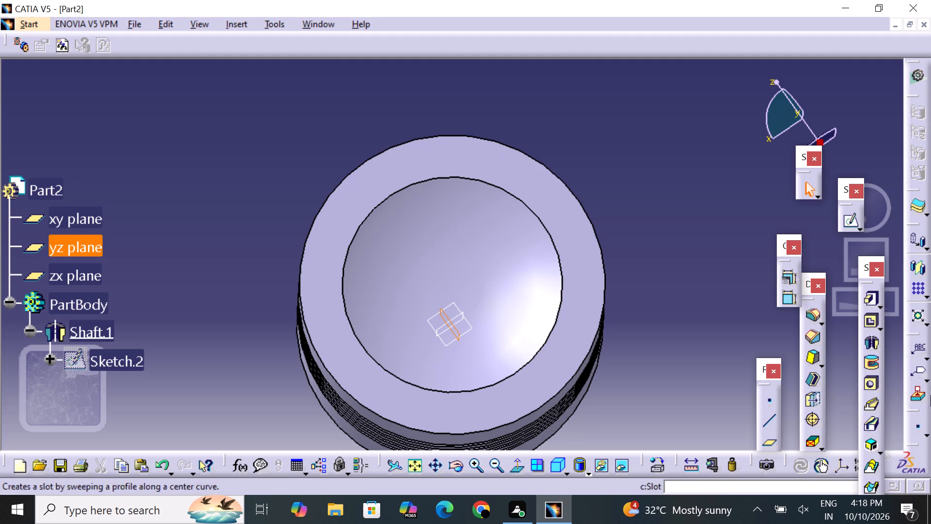
pyautogui.click(855, 226)
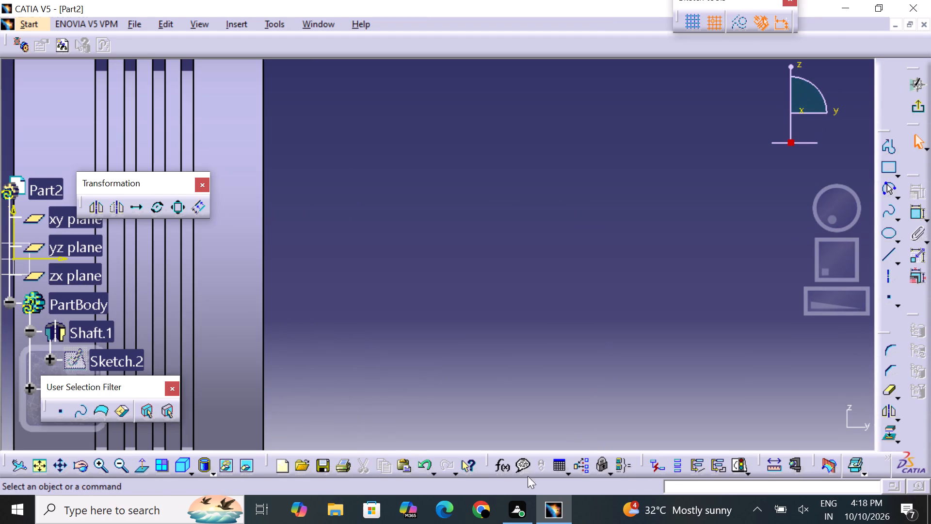
pyautogui.click(41, 468)
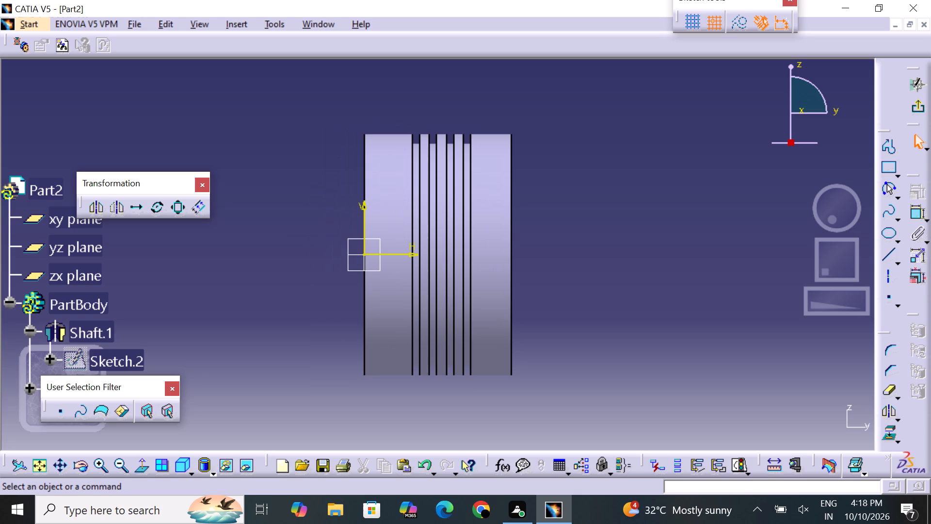
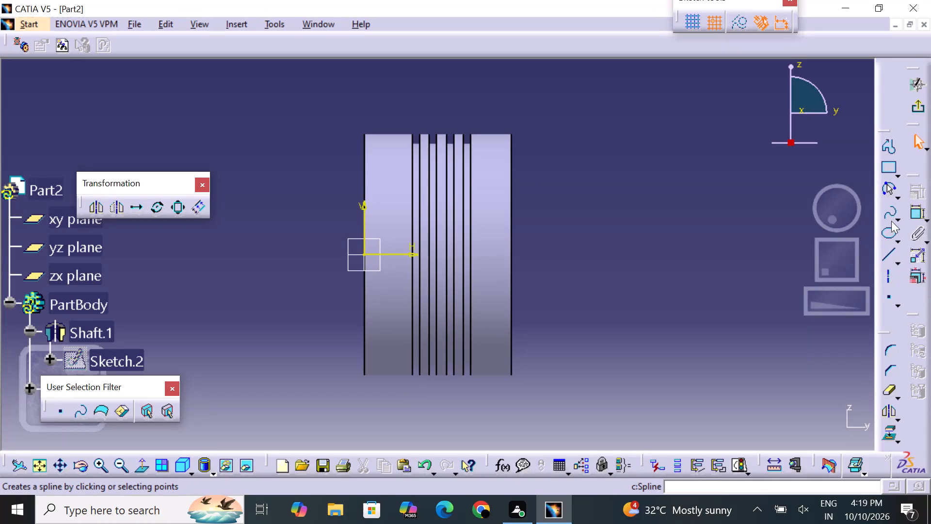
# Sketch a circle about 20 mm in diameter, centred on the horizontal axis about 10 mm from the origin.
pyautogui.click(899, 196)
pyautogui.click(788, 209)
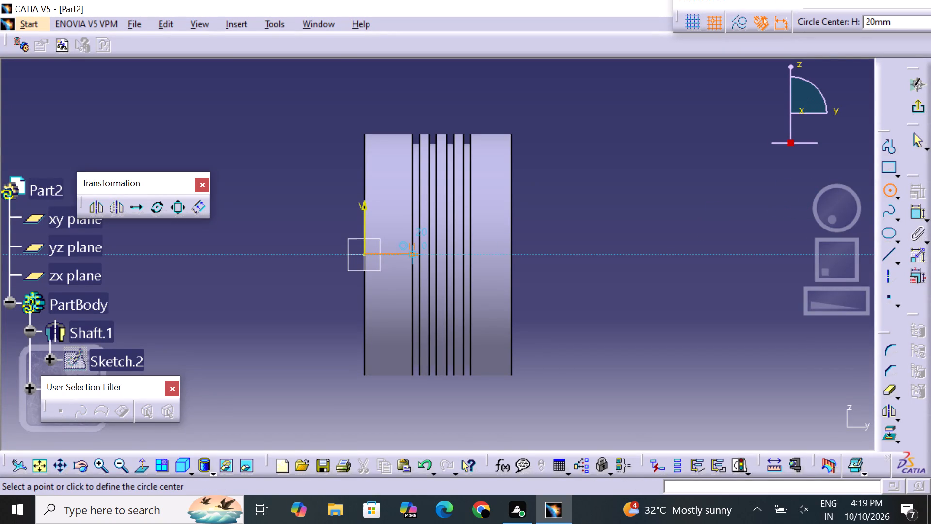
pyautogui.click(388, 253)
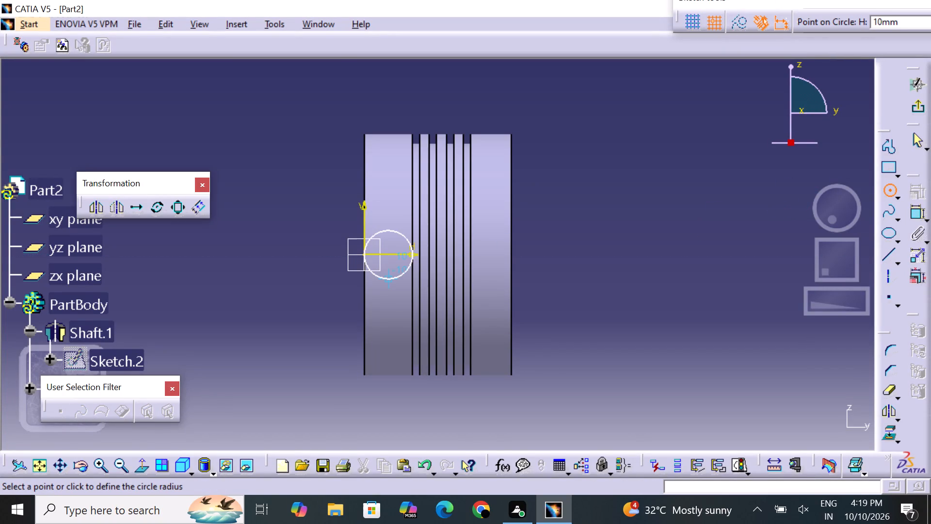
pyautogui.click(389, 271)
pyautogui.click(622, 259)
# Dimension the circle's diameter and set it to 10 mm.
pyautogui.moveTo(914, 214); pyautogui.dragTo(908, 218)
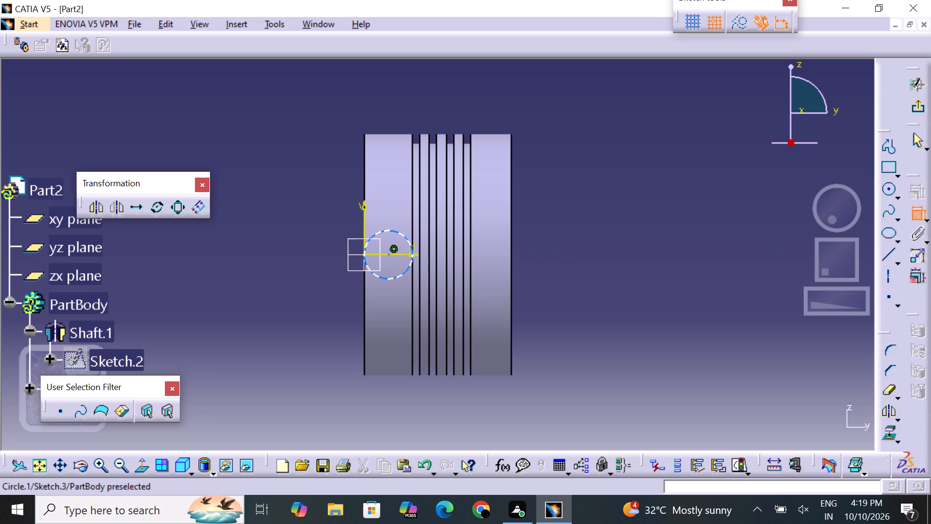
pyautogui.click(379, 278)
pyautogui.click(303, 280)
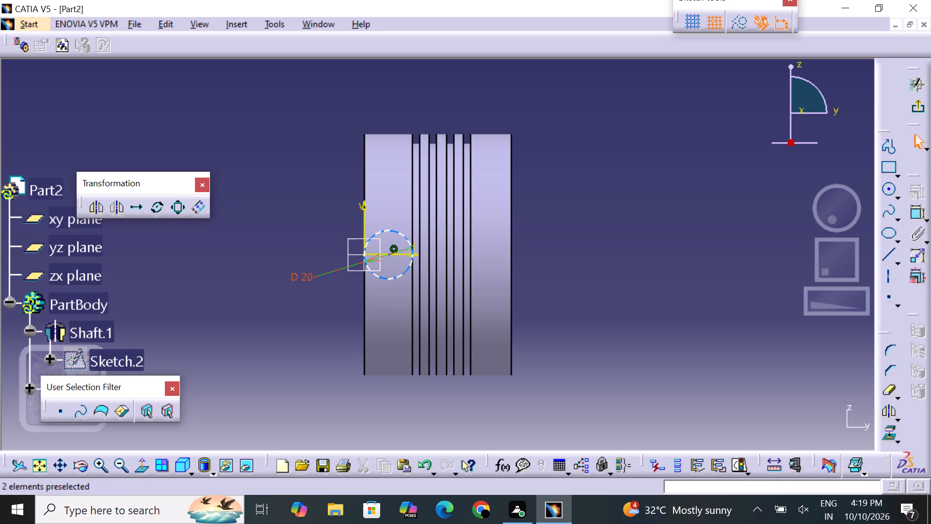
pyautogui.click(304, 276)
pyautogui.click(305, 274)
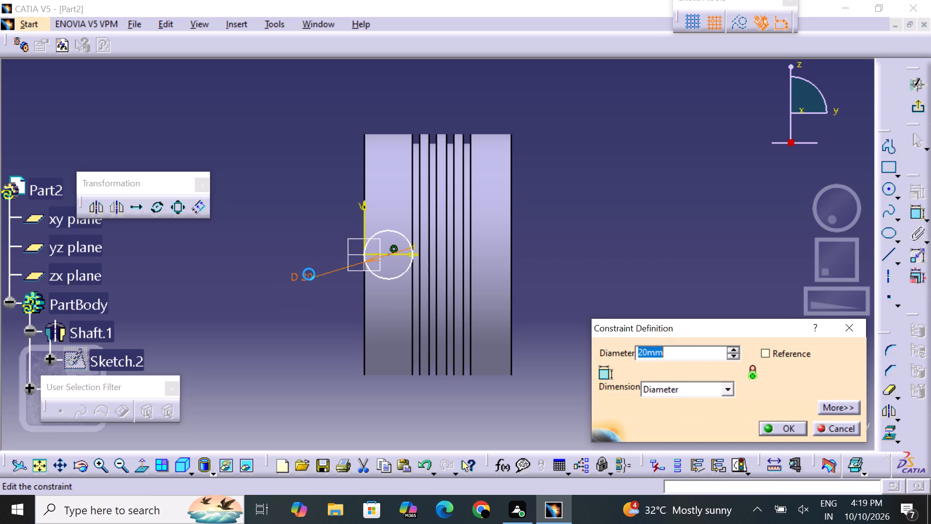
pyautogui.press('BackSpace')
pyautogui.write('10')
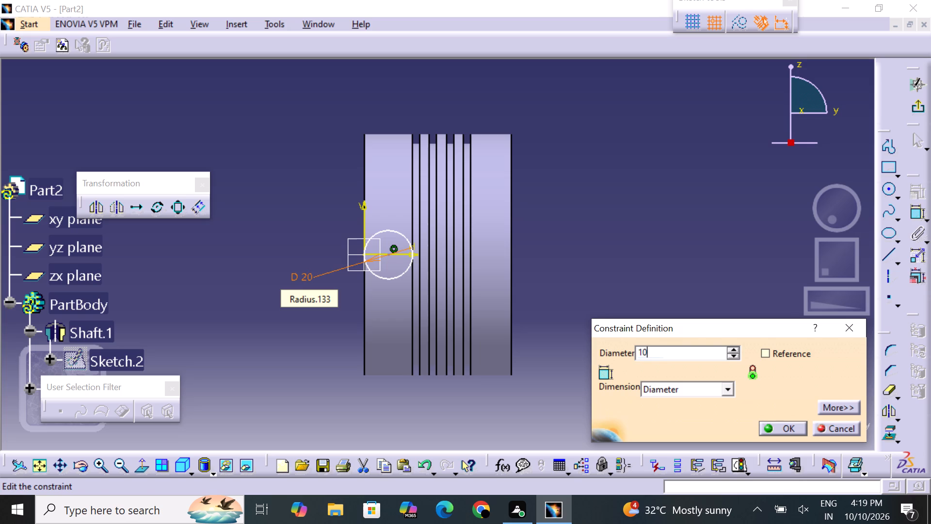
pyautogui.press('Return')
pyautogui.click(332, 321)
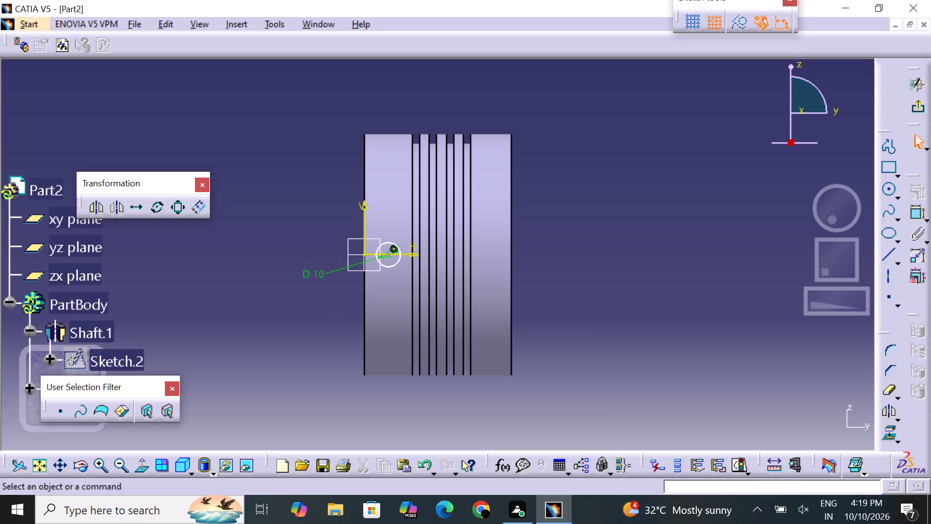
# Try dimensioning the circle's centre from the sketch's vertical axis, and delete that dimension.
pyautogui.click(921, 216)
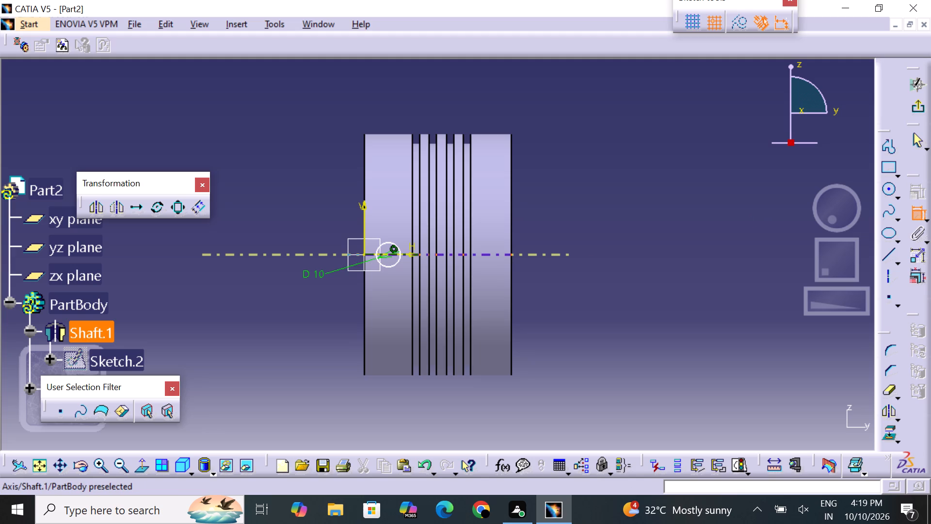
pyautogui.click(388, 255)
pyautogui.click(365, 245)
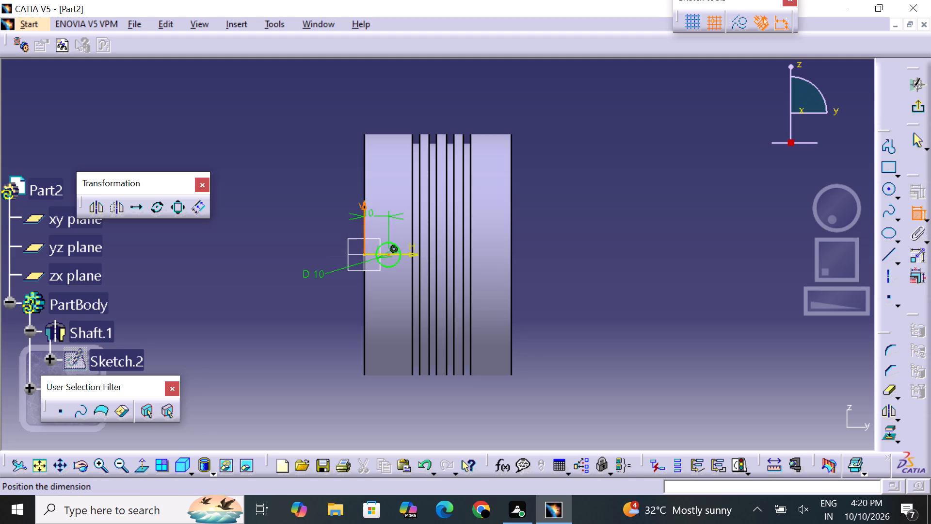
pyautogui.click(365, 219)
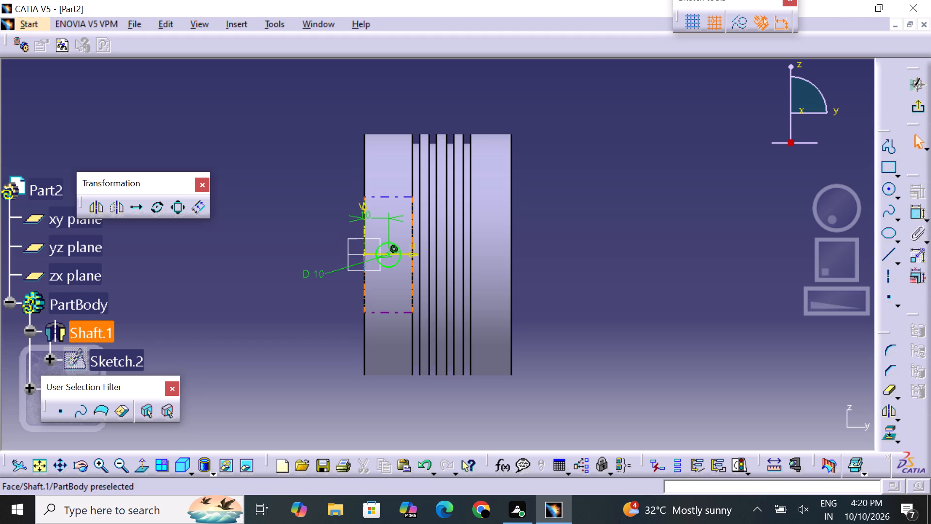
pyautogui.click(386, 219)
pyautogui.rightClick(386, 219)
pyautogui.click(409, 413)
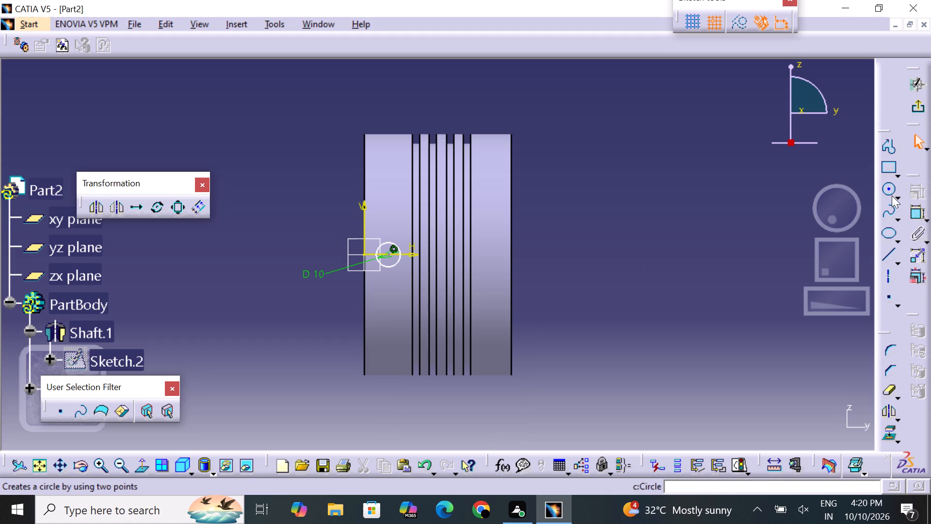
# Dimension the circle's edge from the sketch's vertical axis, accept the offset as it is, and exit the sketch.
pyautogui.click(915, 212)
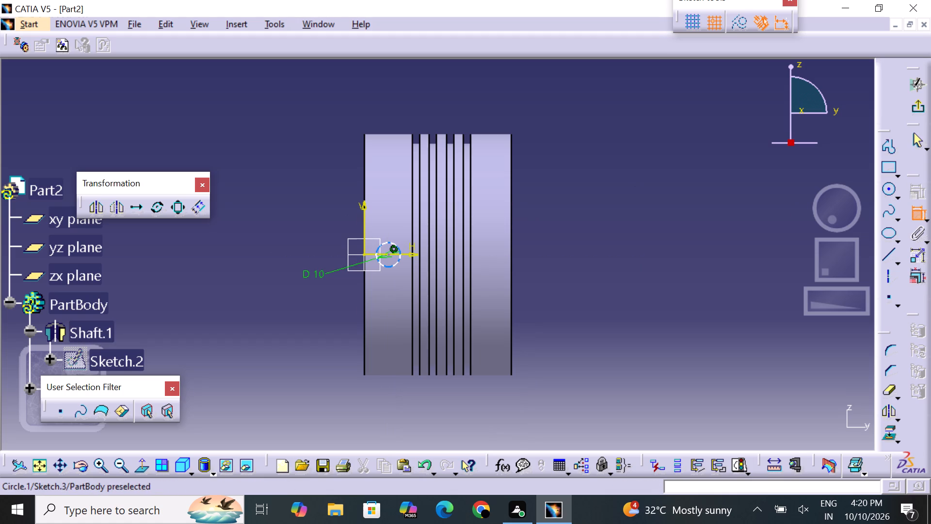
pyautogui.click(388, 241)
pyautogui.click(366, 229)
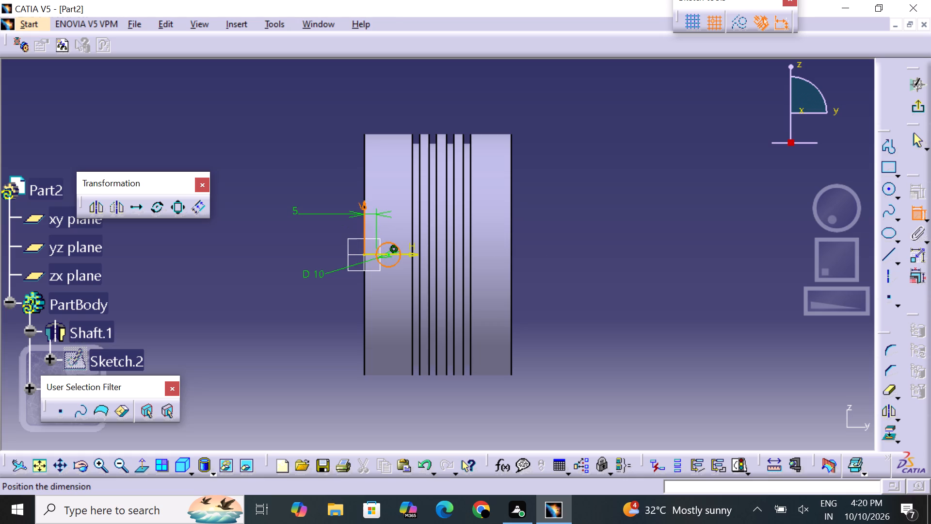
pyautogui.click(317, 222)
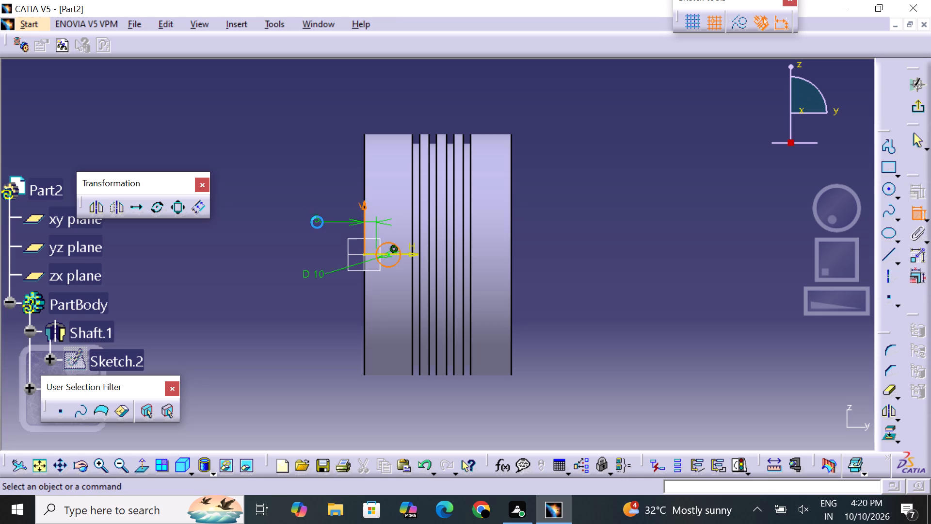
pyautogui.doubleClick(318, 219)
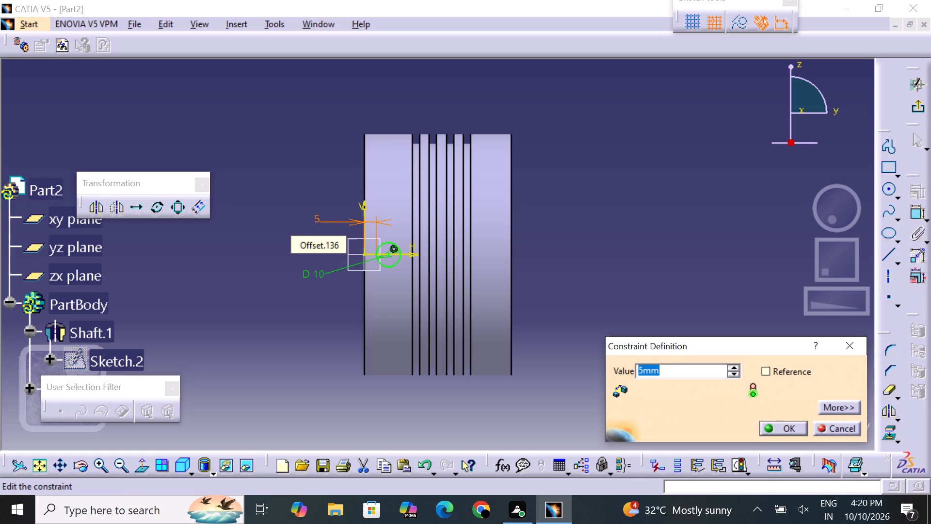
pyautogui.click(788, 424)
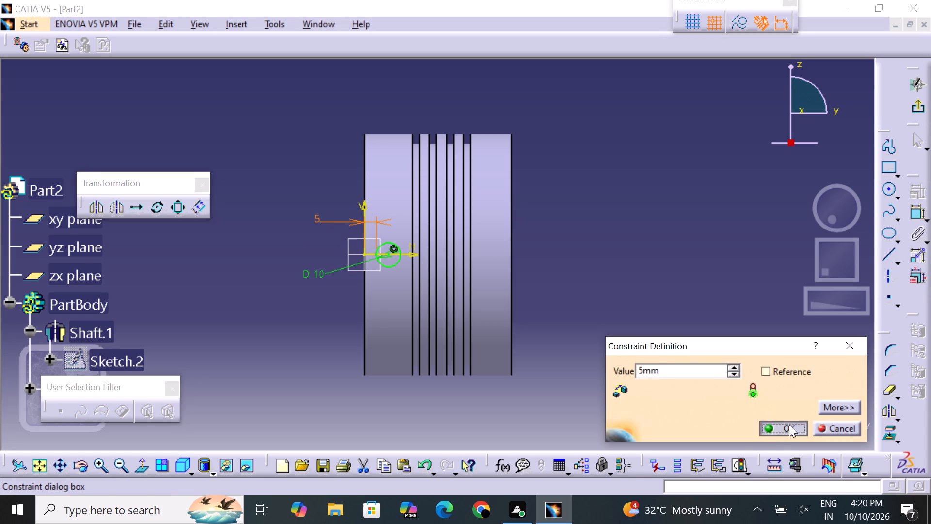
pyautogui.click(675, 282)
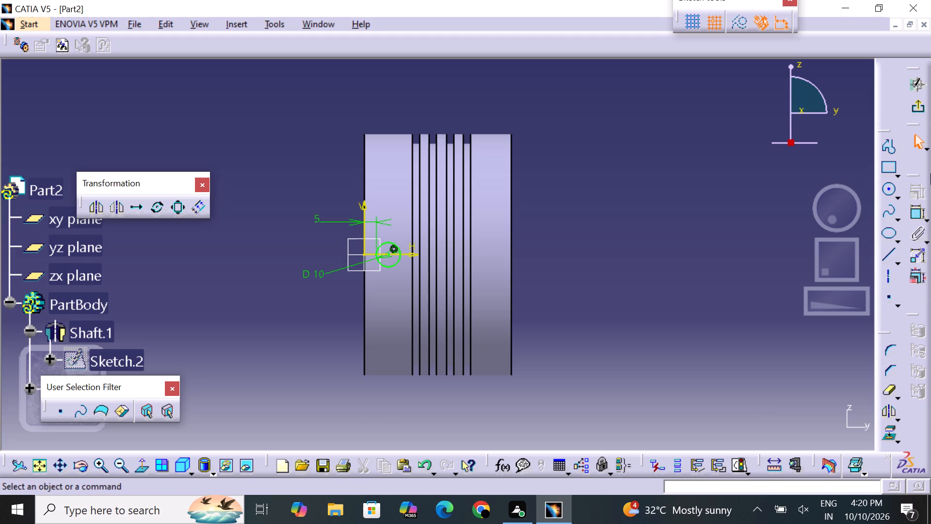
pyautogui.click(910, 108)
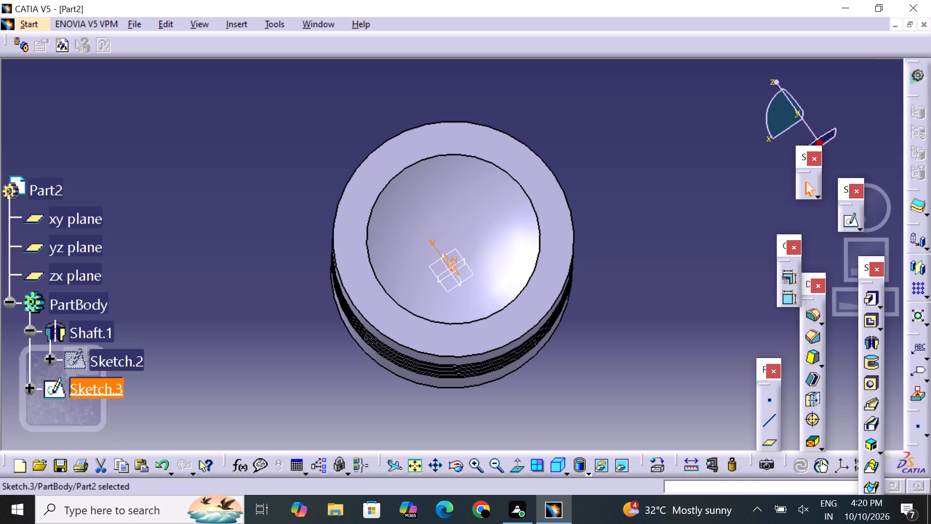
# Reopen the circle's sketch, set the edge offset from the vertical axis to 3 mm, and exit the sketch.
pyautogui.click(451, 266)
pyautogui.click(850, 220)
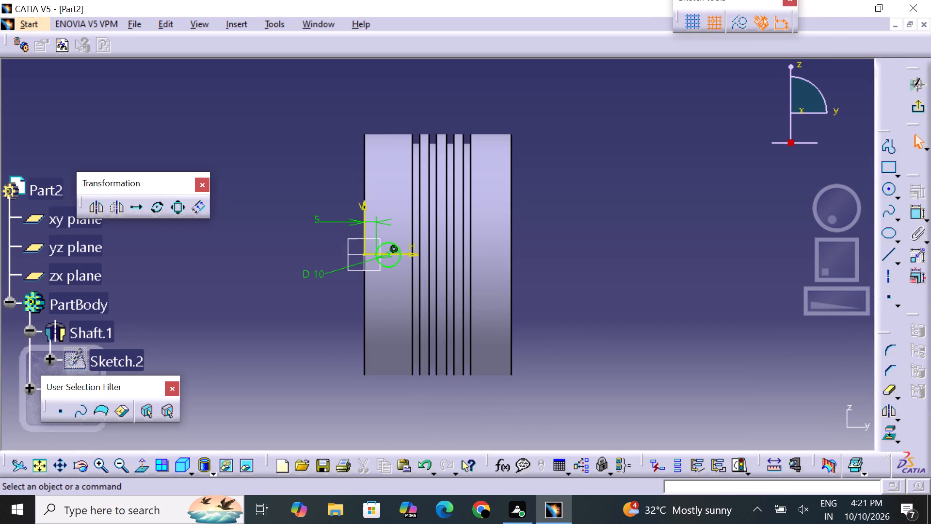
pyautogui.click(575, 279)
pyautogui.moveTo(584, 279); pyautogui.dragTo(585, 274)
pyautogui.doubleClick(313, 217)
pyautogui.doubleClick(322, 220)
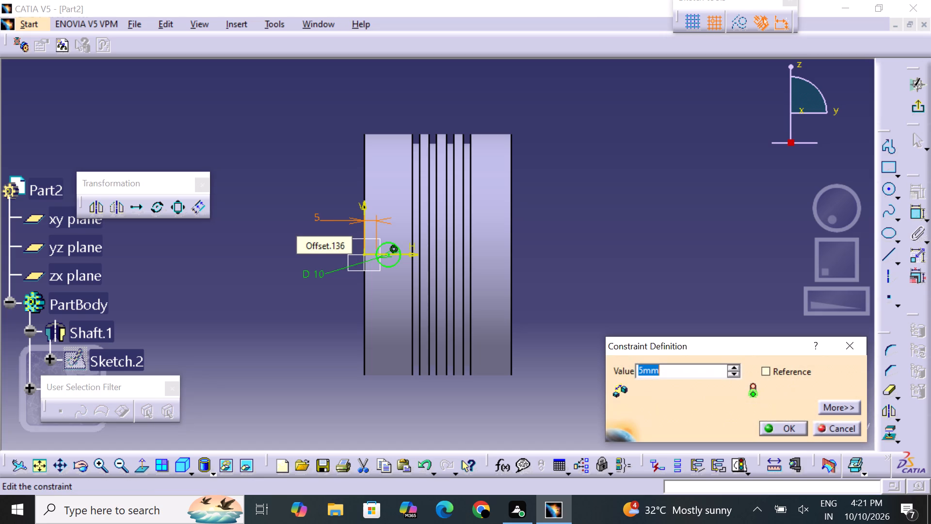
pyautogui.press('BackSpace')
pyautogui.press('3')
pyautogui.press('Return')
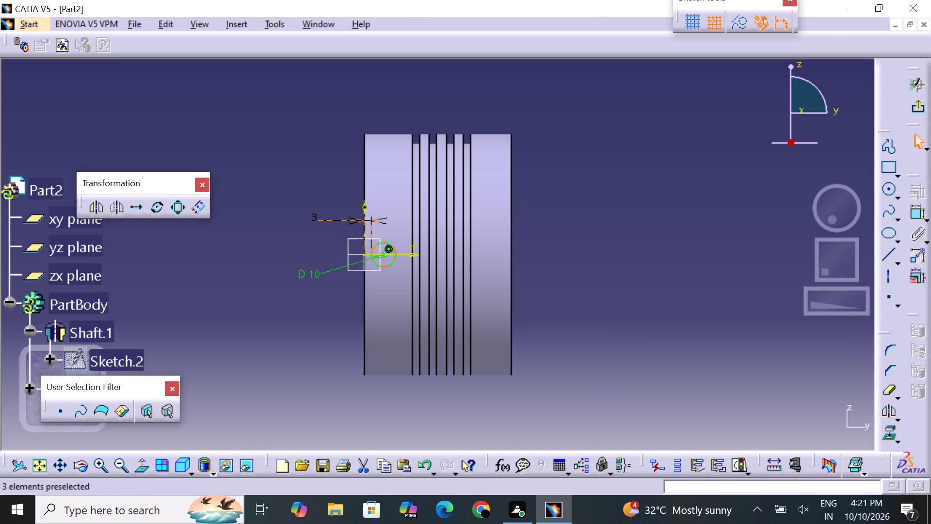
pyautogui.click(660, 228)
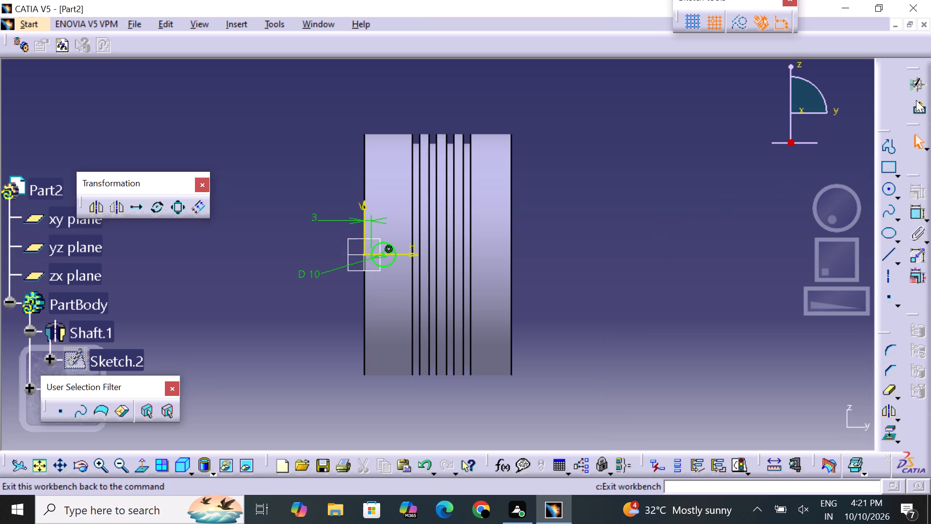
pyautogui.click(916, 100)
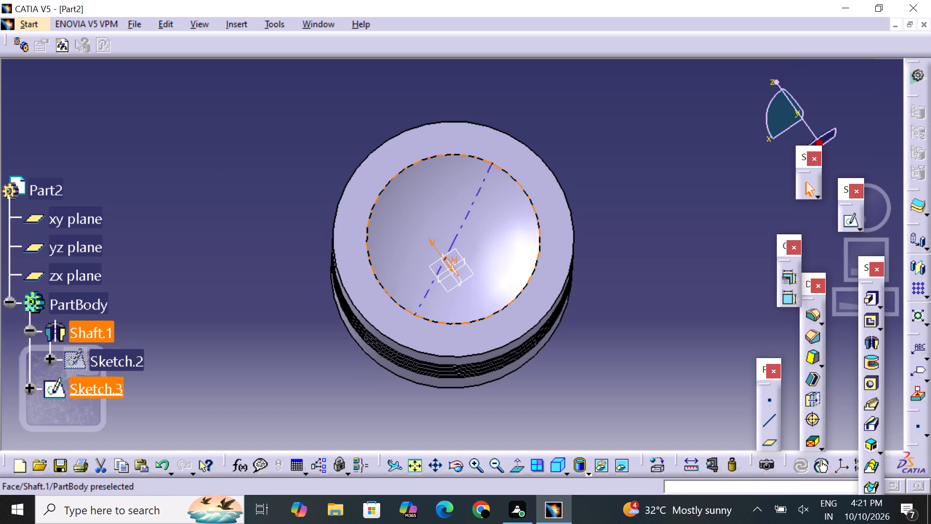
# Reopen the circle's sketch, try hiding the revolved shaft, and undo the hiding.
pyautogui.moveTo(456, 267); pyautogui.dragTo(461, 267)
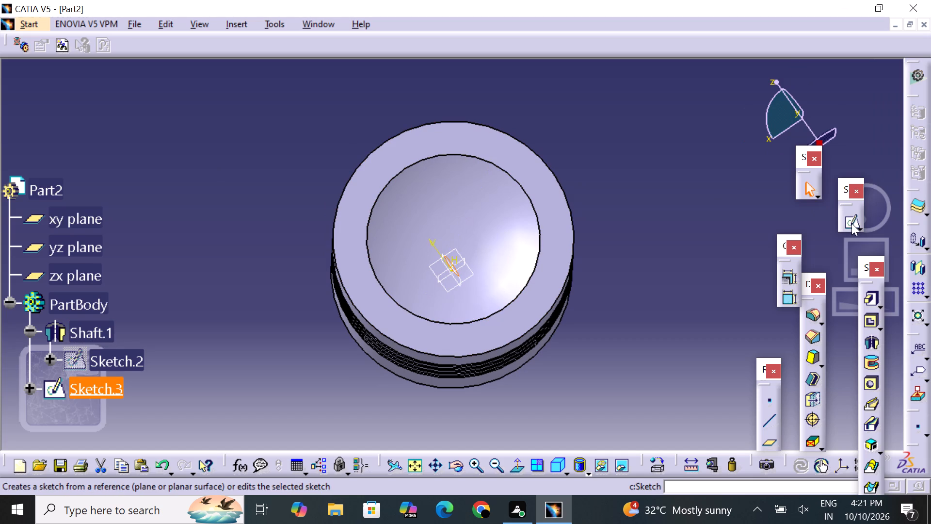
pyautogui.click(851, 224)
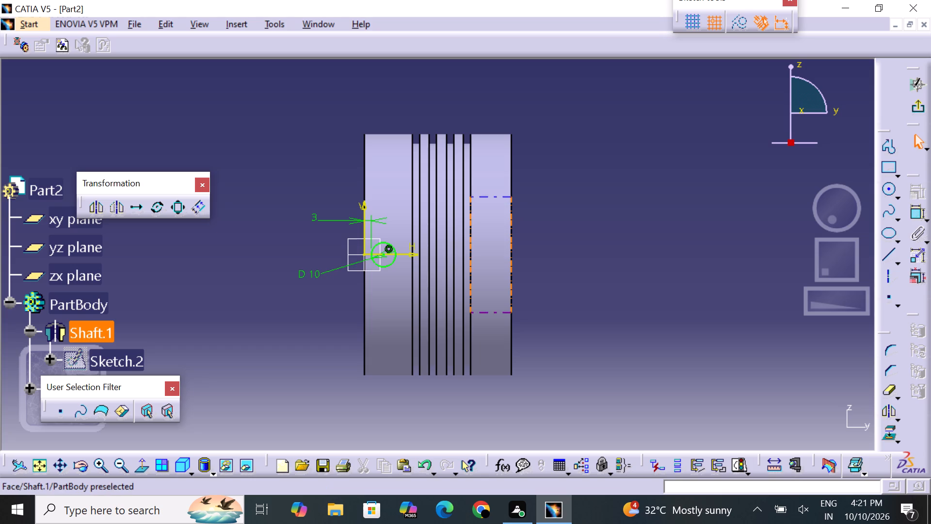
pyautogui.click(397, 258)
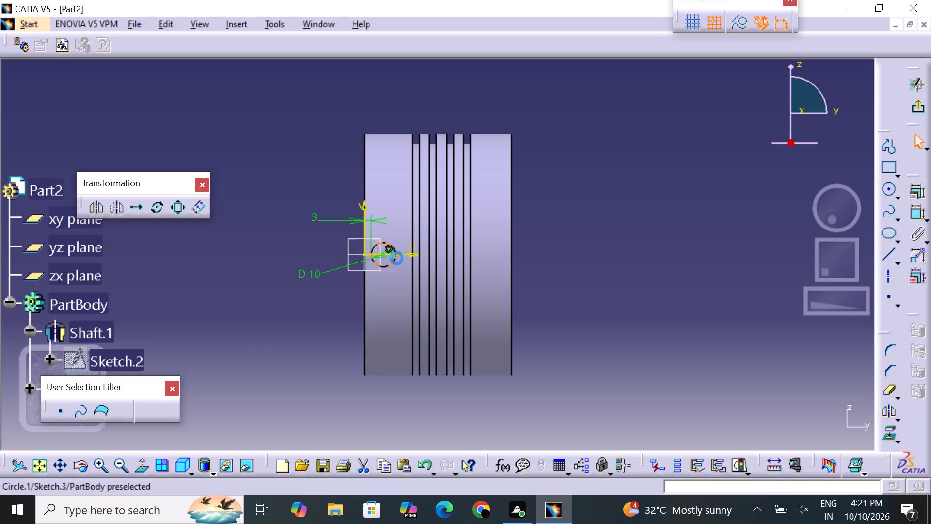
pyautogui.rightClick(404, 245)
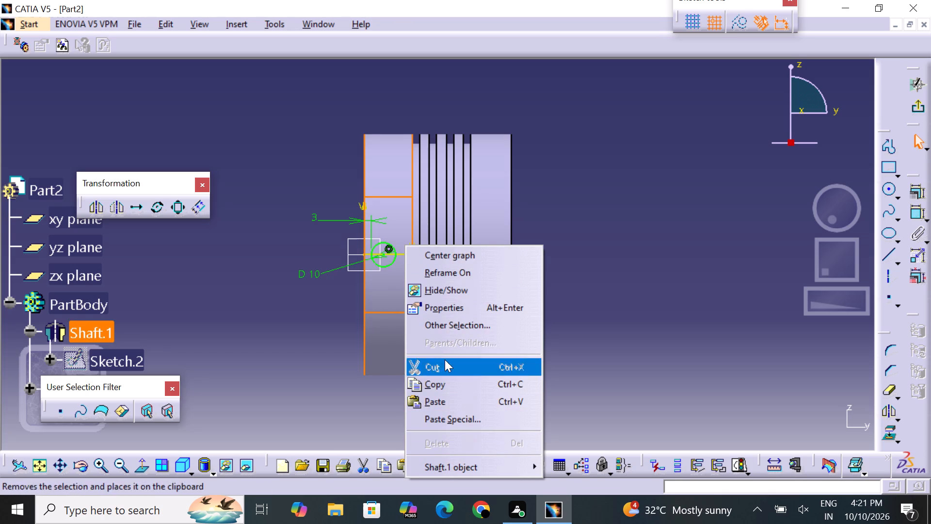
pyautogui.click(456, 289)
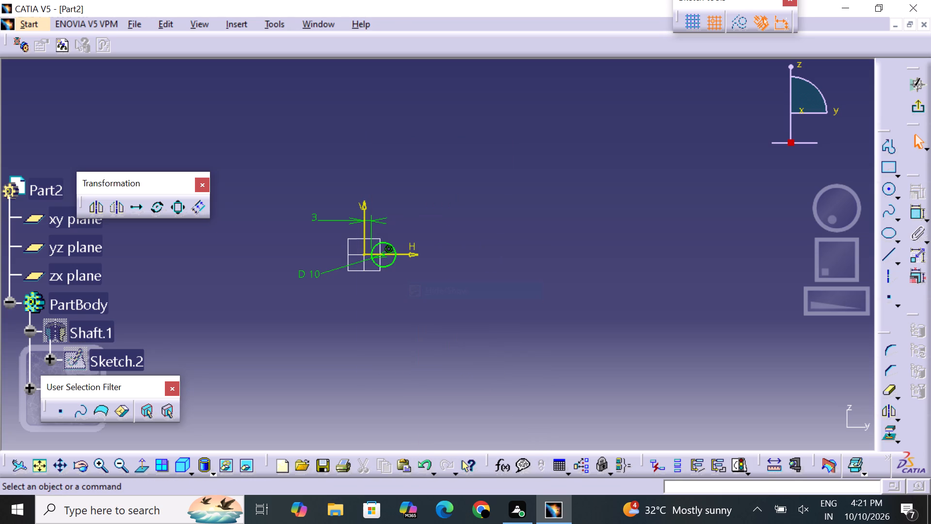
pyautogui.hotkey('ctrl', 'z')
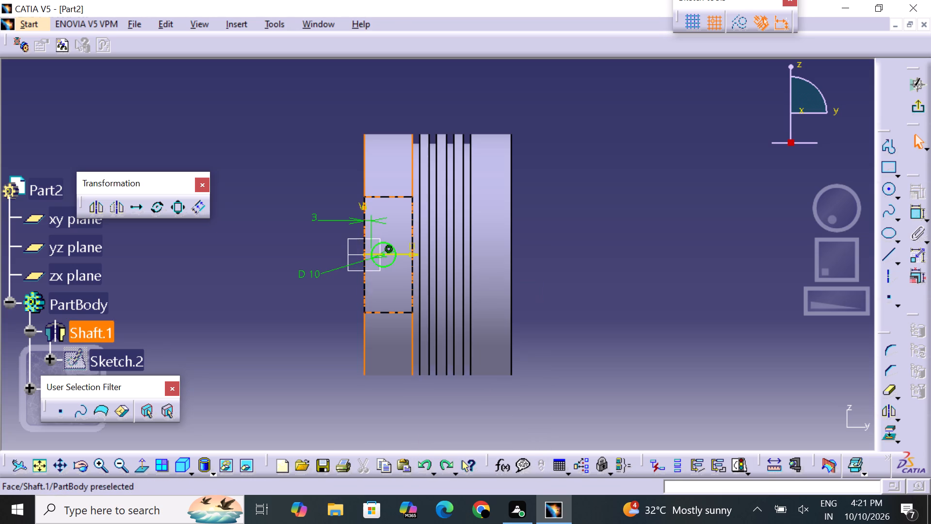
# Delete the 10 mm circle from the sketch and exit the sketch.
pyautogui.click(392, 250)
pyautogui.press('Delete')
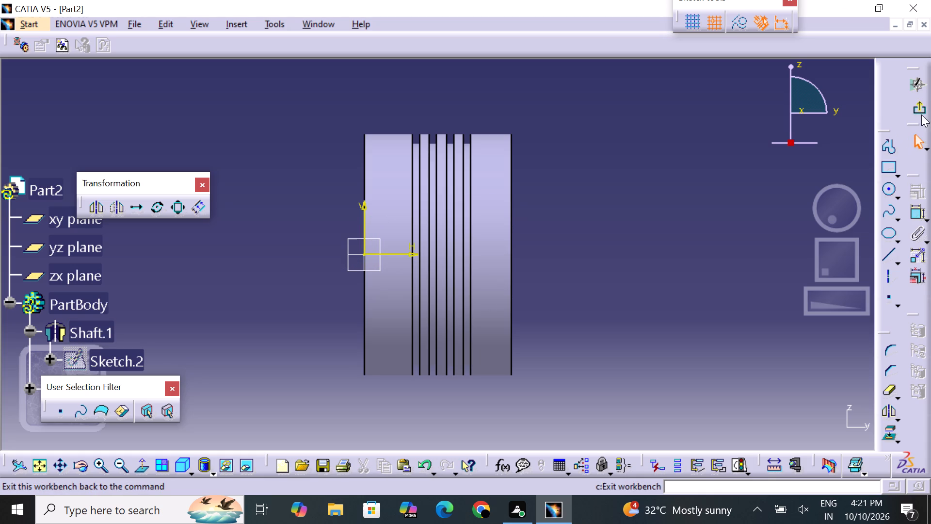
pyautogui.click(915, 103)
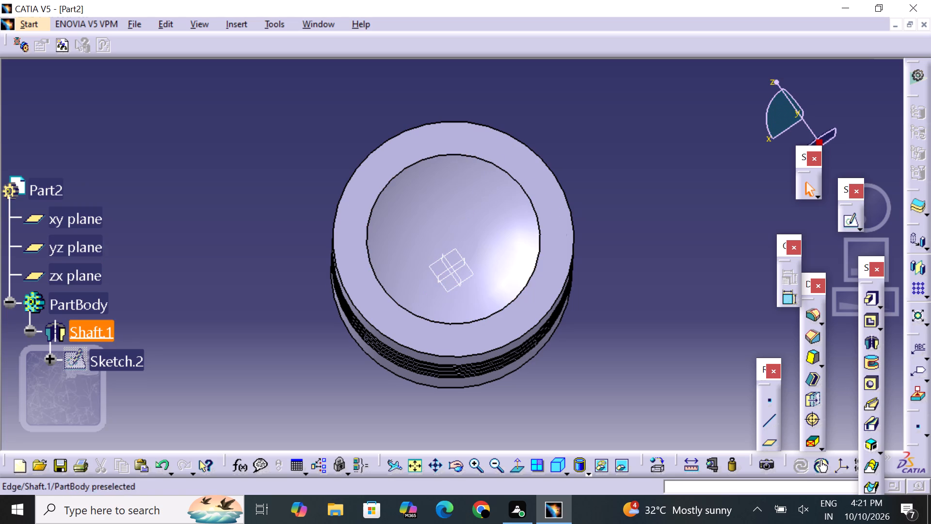
# Try to start a new sketch on the dished surface of the revolved shaft.
pyautogui.click(855, 225)
pyautogui.moveTo(439, 216); pyautogui.dragTo(443, 216)
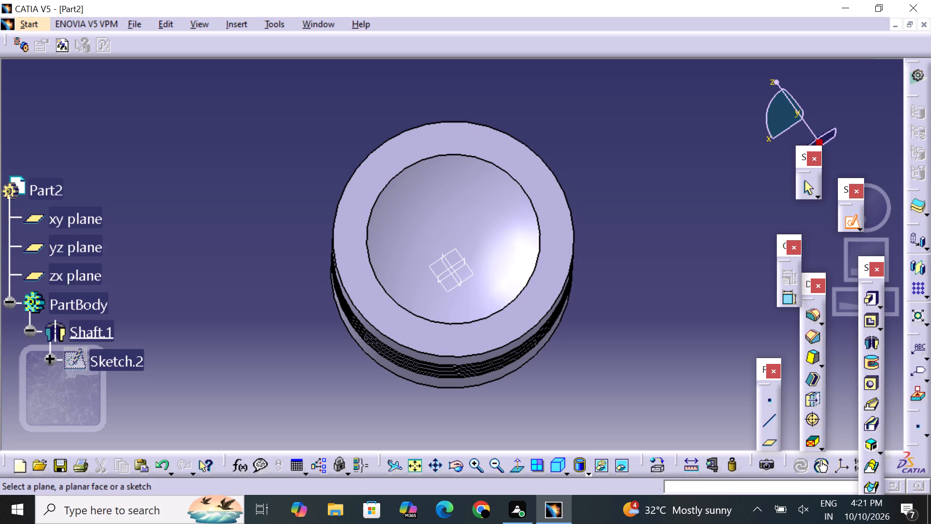
pyautogui.click(855, 220)
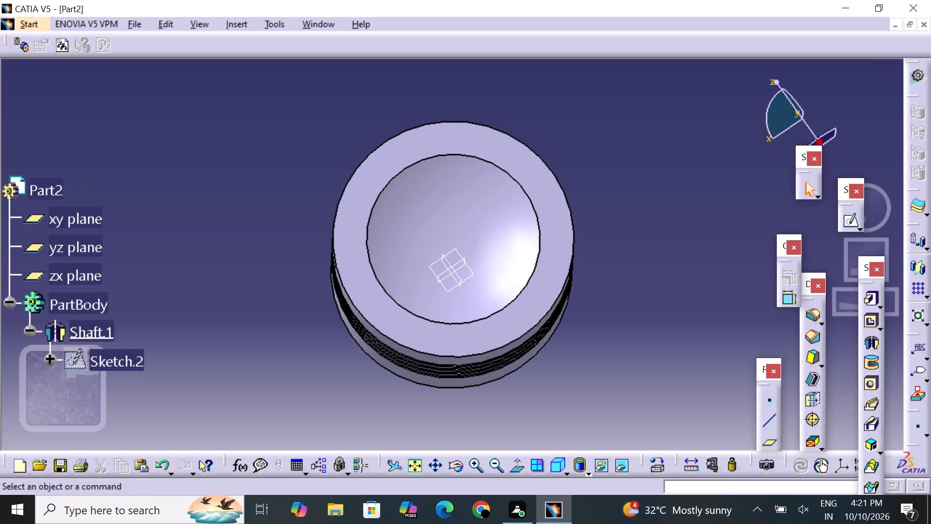
pyautogui.moveTo(394, 196); pyautogui.dragTo(430, 194)
pyautogui.click(848, 220)
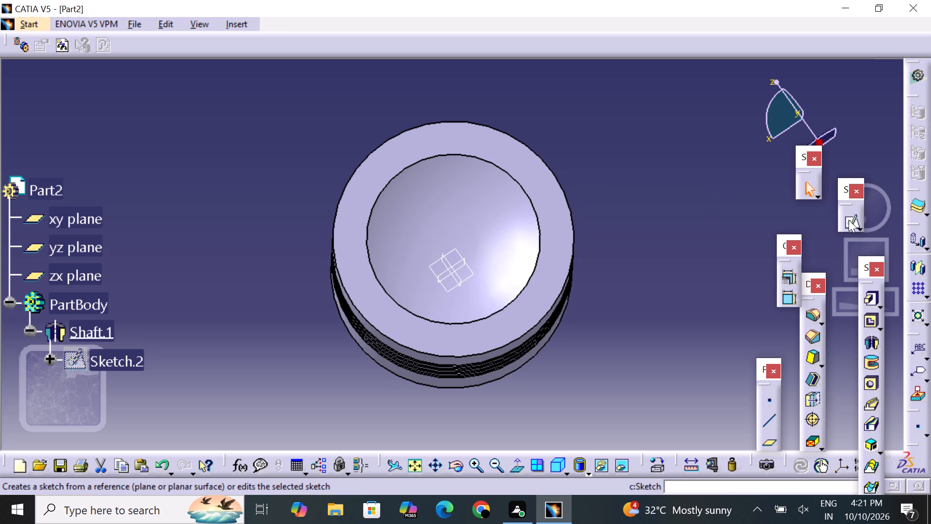
pyautogui.moveTo(481, 242); pyautogui.dragTo(486, 241)
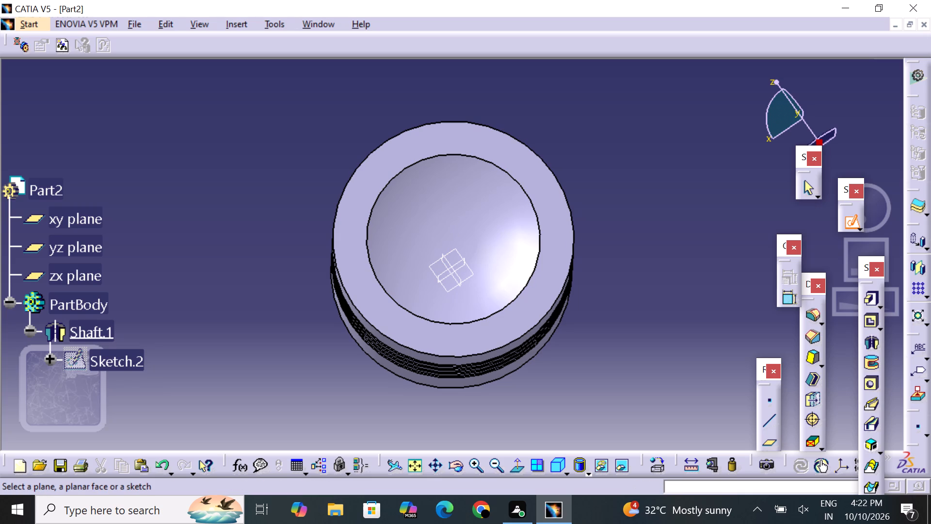
pyautogui.click(585, 394)
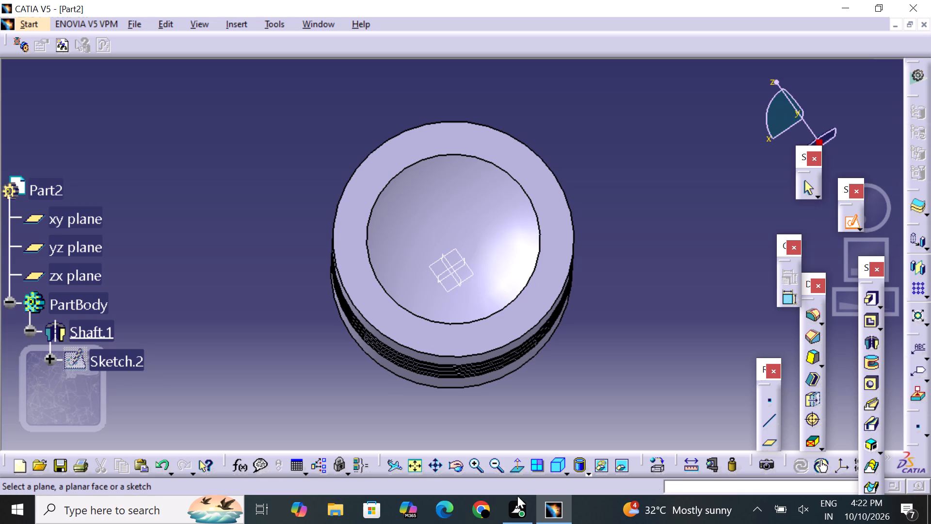
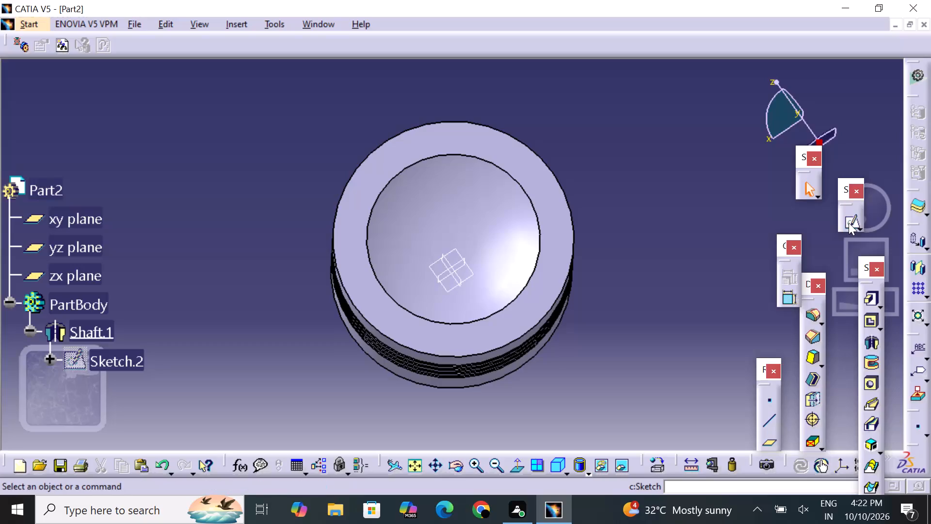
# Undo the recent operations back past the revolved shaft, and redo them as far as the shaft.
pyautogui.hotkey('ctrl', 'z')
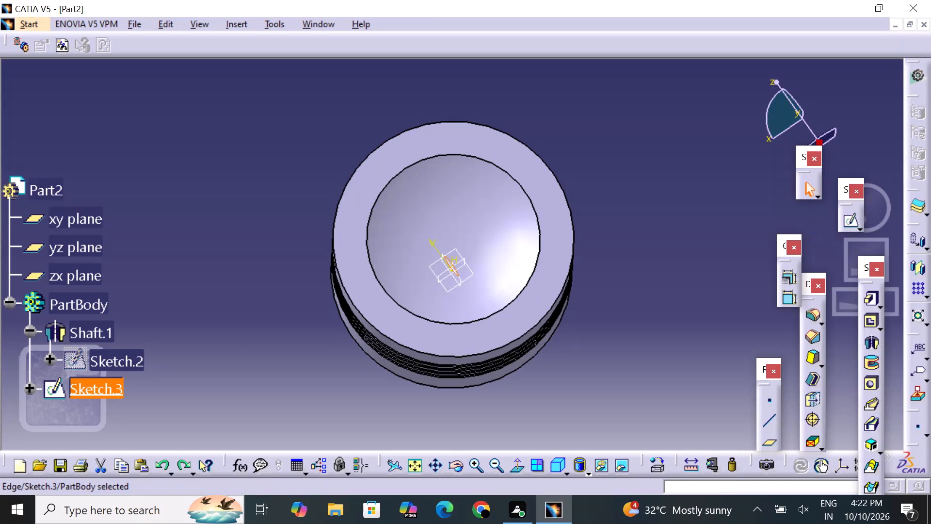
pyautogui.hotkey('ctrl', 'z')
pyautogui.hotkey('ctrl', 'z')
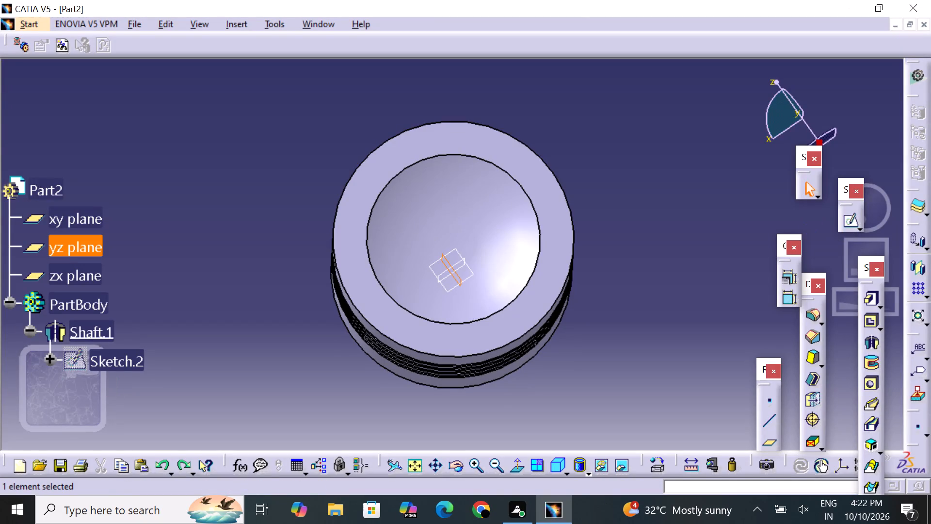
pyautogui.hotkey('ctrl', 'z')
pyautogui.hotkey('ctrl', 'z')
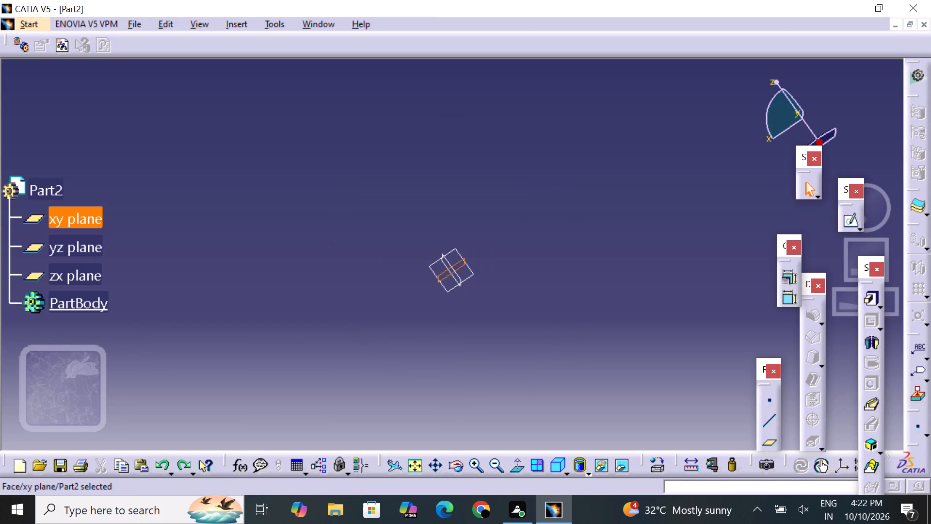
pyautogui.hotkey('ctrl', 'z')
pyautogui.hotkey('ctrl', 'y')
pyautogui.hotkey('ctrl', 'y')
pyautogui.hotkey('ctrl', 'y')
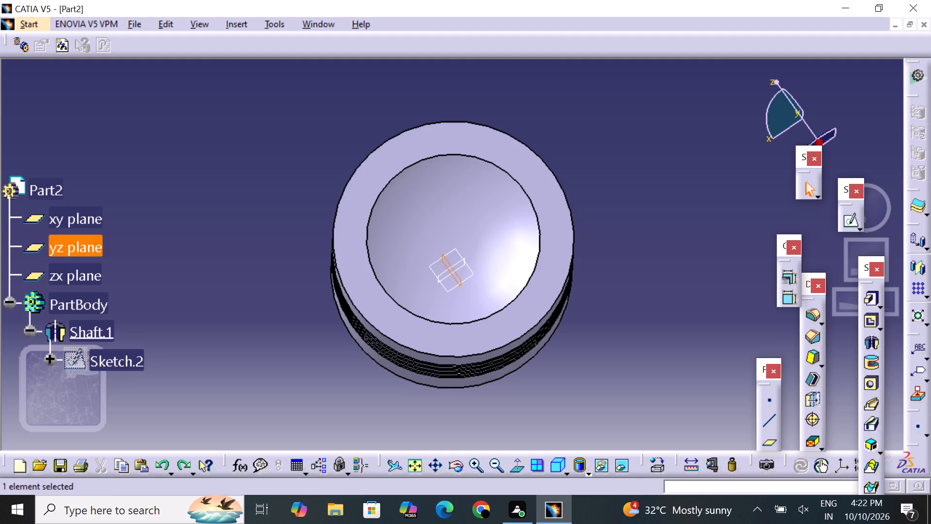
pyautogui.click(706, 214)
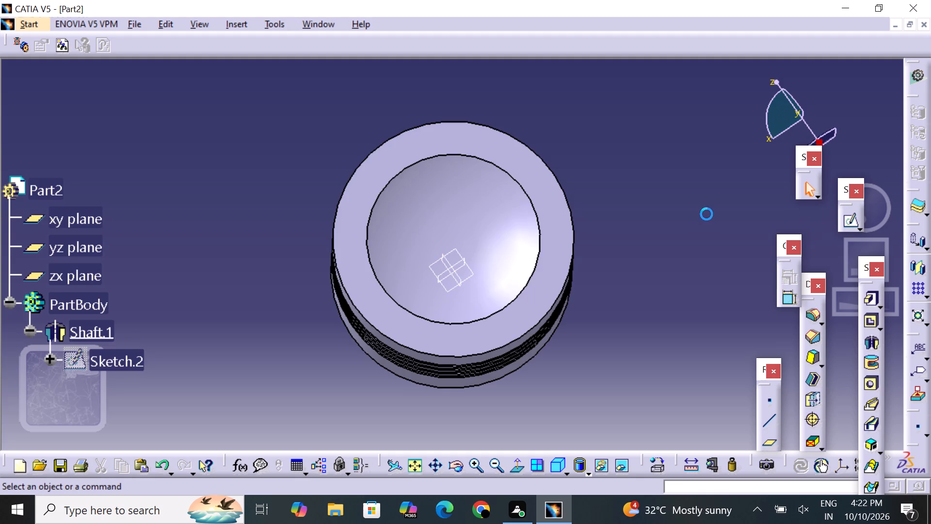
# Examine the revolved shaft from all sides, including its dished end, ring grooves, annular end face and hollow interior.
pyautogui.scroll(1, 603, 155)
pyautogui.moveTo(603, 155); pyautogui.dragTo(589, 327, button='middle')
pyautogui.moveTo(603, 155); pyautogui.dragTo(589, 327, button='right')
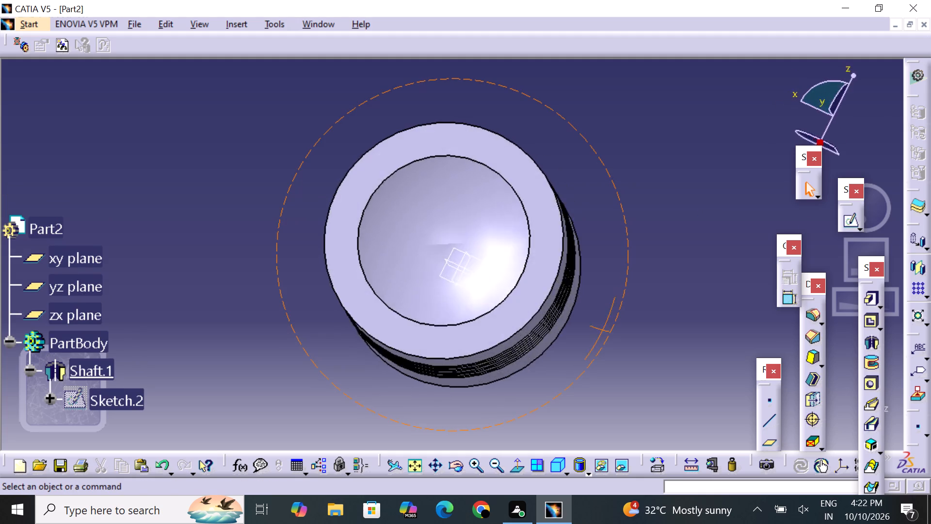
pyautogui.moveTo(589, 327); pyautogui.dragTo(202, 236, button='middle')
pyautogui.moveTo(589, 327); pyautogui.dragTo(202, 236, button='right')
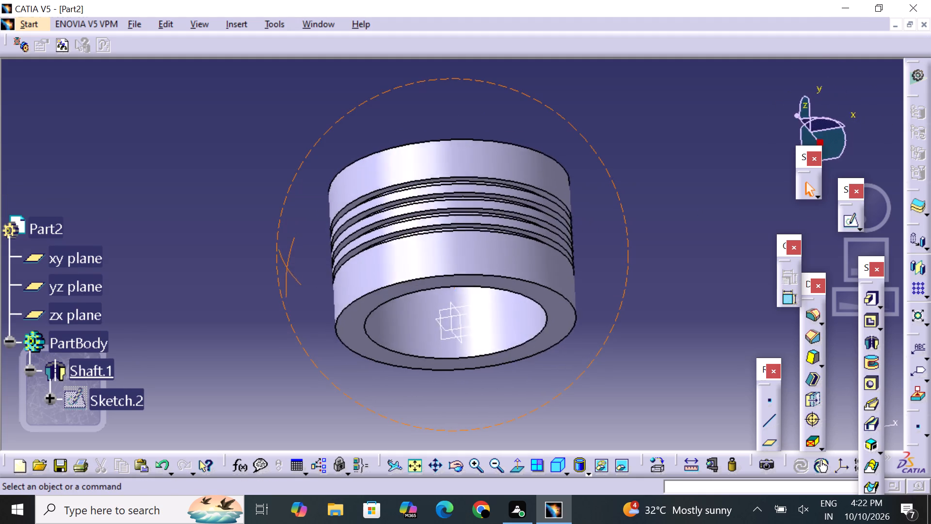
pyautogui.moveTo(202, 236); pyautogui.dragTo(287, 293, button='middle')
pyautogui.moveTo(202, 236); pyautogui.dragTo(425, 351, button='right')
pyautogui.moveTo(349, 345); pyautogui.dragTo(396, 379, button='middle')
pyautogui.moveTo(357, 348); pyautogui.dragTo(396, 379, button='right')
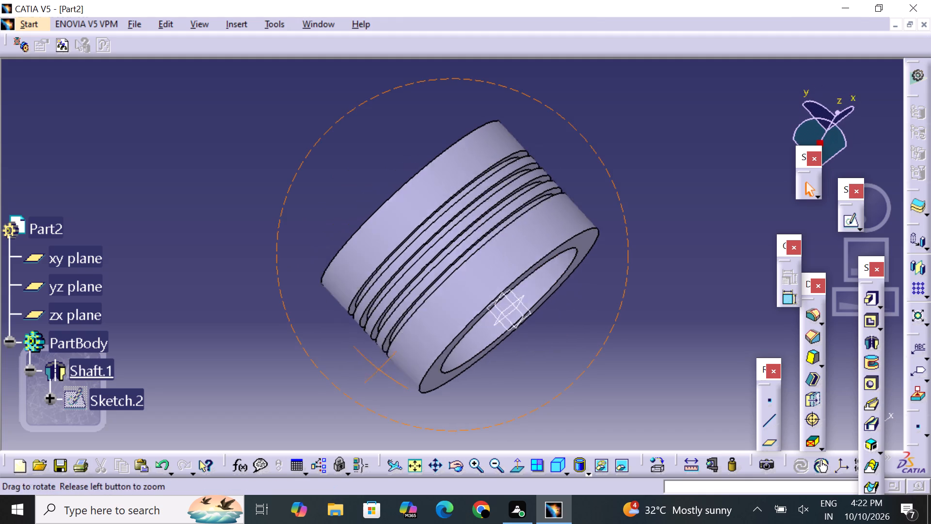
pyautogui.moveTo(396, 379); pyautogui.dragTo(452, 333, button='middle')
pyautogui.moveTo(396, 379); pyautogui.dragTo(452, 333, button='right')
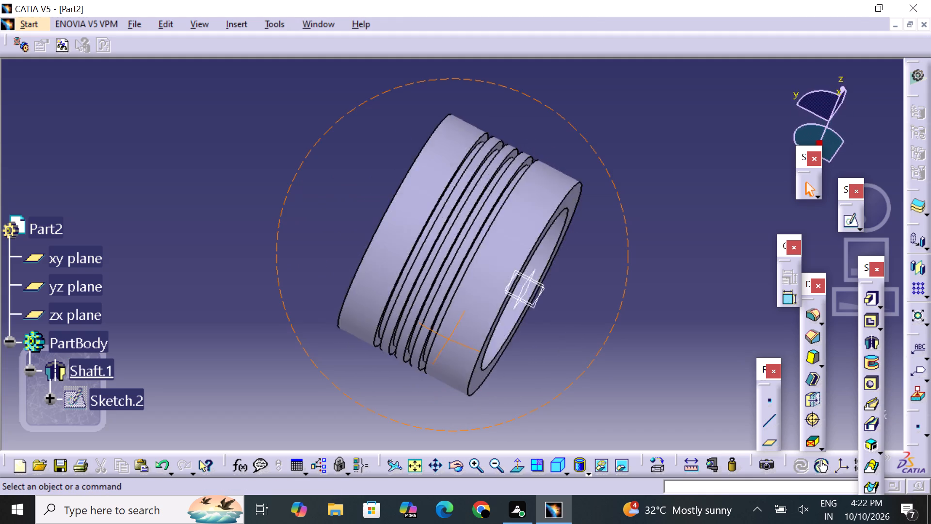
pyautogui.moveTo(452, 333); pyautogui.dragTo(612, 296, button='middle')
pyautogui.moveTo(452, 333); pyautogui.dragTo(612, 296, button='right')
pyautogui.moveTo(792, 315); pyautogui.dragTo(760, 317)
pyautogui.moveTo(591, 283); pyautogui.dragTo(565, 298, button='middle')
pyautogui.moveTo(595, 284); pyautogui.dragTo(565, 298, button='right')
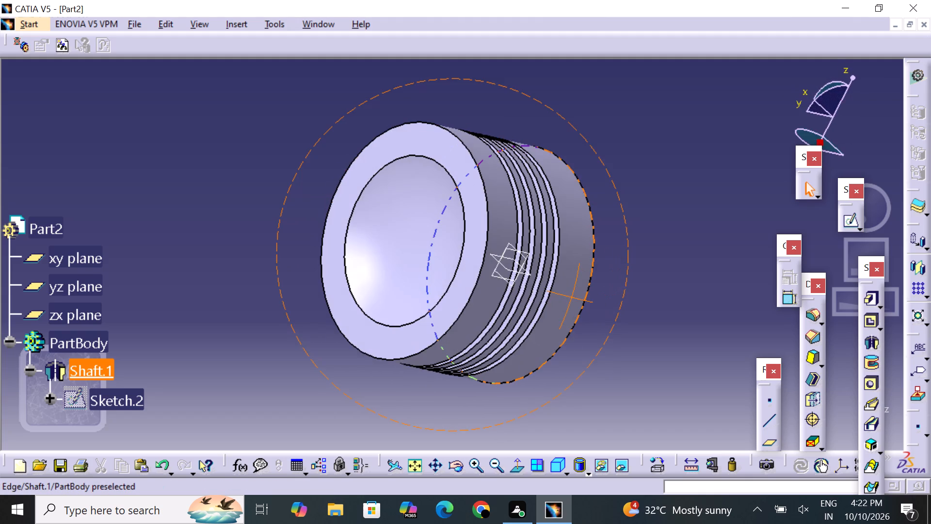
pyautogui.moveTo(565, 298); pyautogui.dragTo(559, 299, button='middle')
pyautogui.moveTo(565, 298); pyautogui.dragTo(558, 297, button='right')
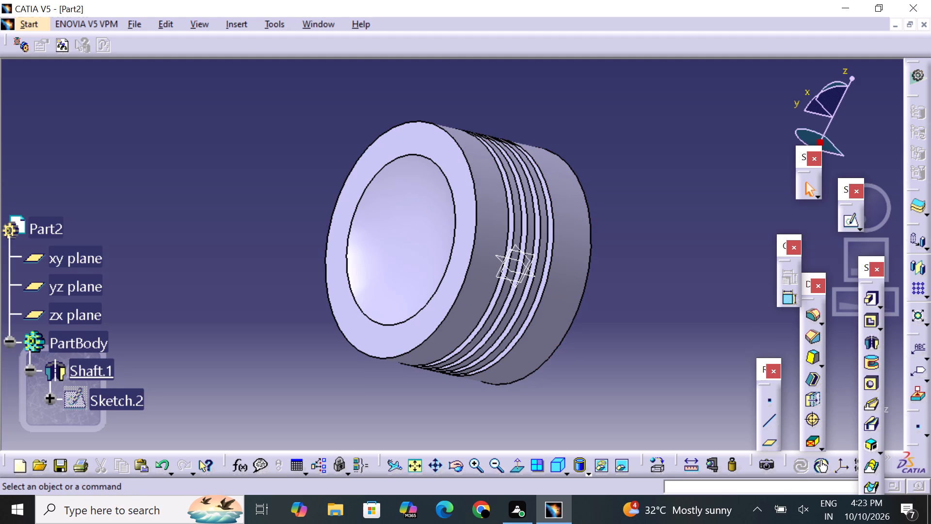
pyautogui.moveTo(666, 234); pyautogui.dragTo(667, 237, button='middle')
pyautogui.moveTo(667, 237); pyautogui.dragTo(457, 269, button='right')
pyautogui.moveTo(667, 237); pyautogui.dragTo(457, 269, button='middle')
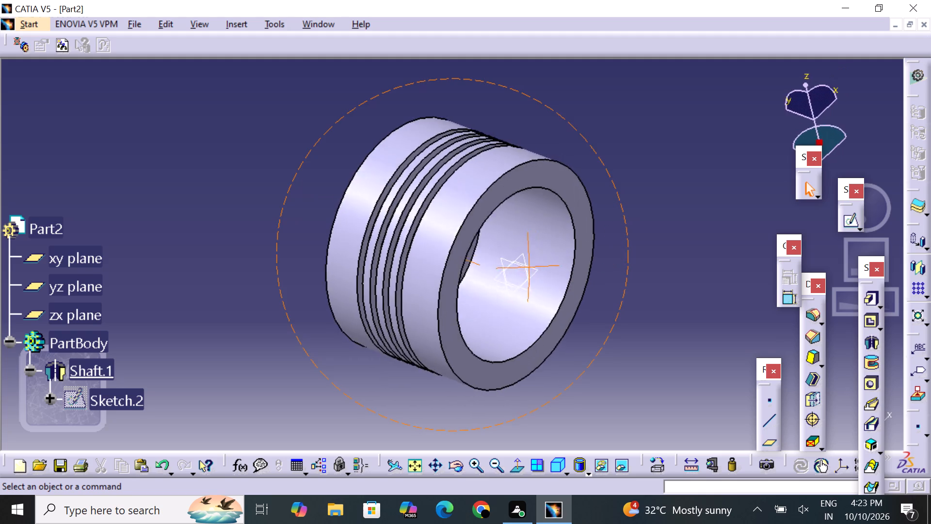
pyautogui.moveTo(457, 269); pyautogui.dragTo(322, 196, button='middle')
pyautogui.moveTo(457, 269); pyautogui.dragTo(322, 196, button='right')
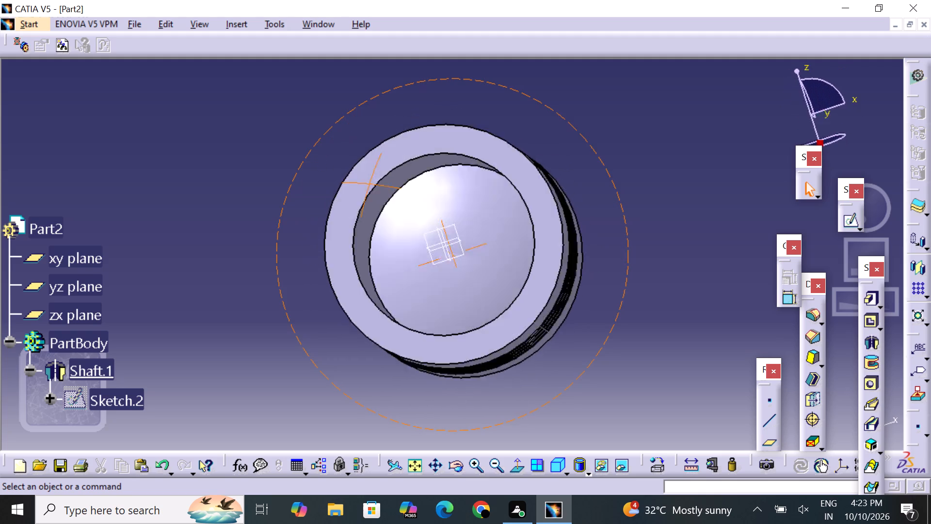
pyautogui.moveTo(322, 196); pyautogui.dragTo(595, 201, button='middle')
pyautogui.moveTo(322, 196); pyautogui.dragTo(595, 201, button='right')
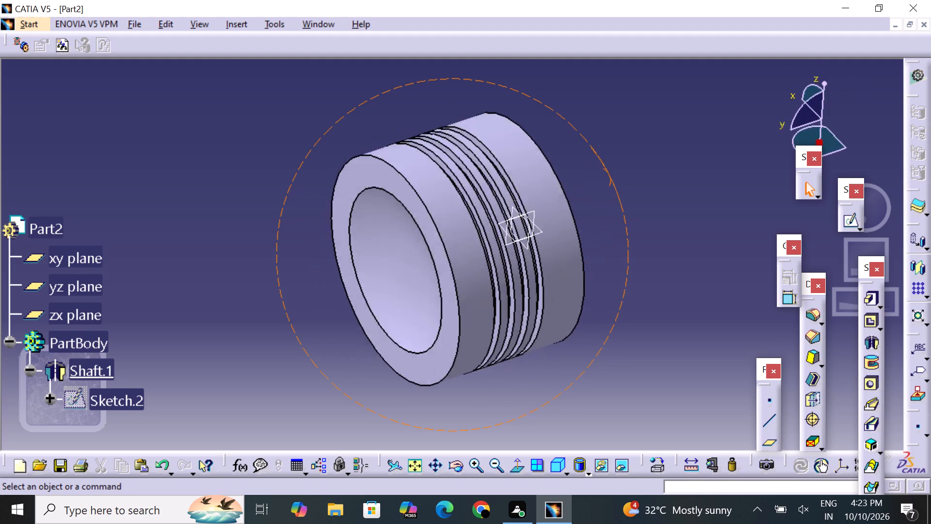
pyautogui.moveTo(595, 201); pyautogui.dragTo(420, 291, button='middle')
pyautogui.moveTo(595, 201); pyautogui.dragTo(420, 291, button='right')
pyautogui.moveTo(420, 291); pyautogui.dragTo(429, 291, button='middle')
pyautogui.moveTo(623, 267); pyautogui.dragTo(638, 257, button='right')
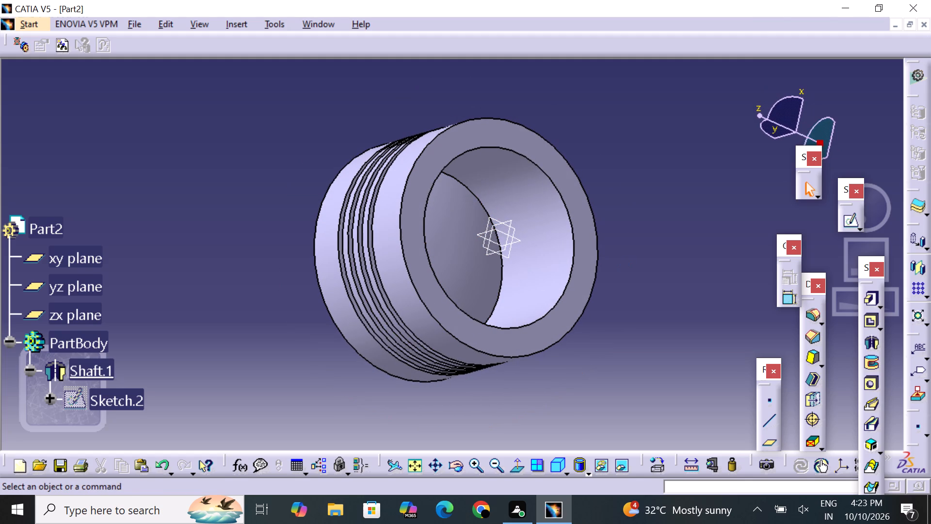
pyautogui.moveTo(533, 246); pyautogui.dragTo(526, 283, button='middle')
pyautogui.moveTo(535, 245); pyautogui.dragTo(526, 283, button='right')
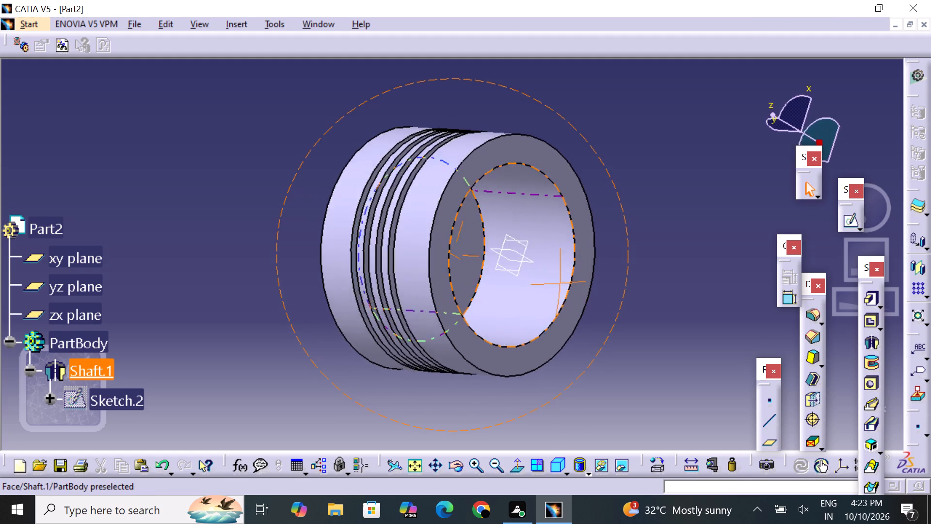
pyautogui.moveTo(526, 283); pyautogui.dragTo(558, 198, button='middle')
pyautogui.moveTo(526, 283); pyautogui.dragTo(558, 198, button='right')
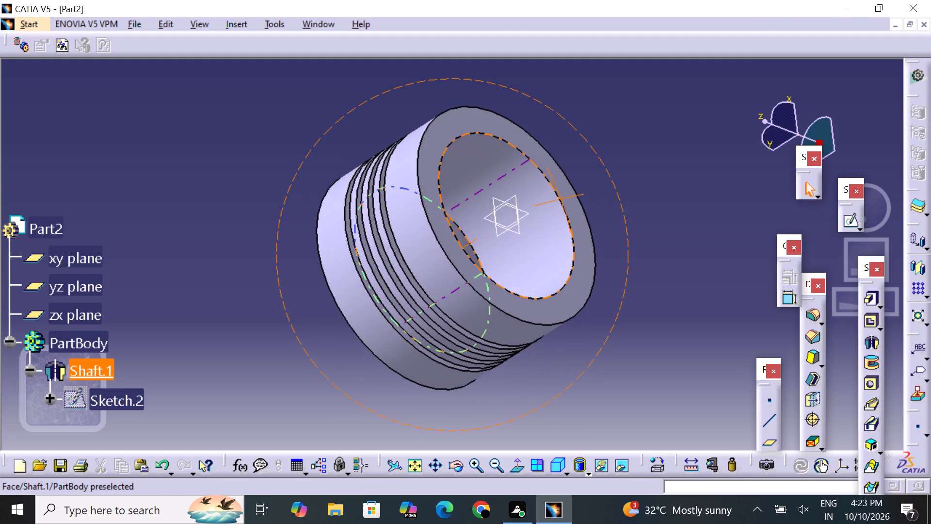
pyautogui.moveTo(558, 198); pyautogui.dragTo(536, 212, button='middle')
pyautogui.moveTo(558, 198); pyautogui.dragTo(541, 210, button='right')
pyautogui.click(671, 167)
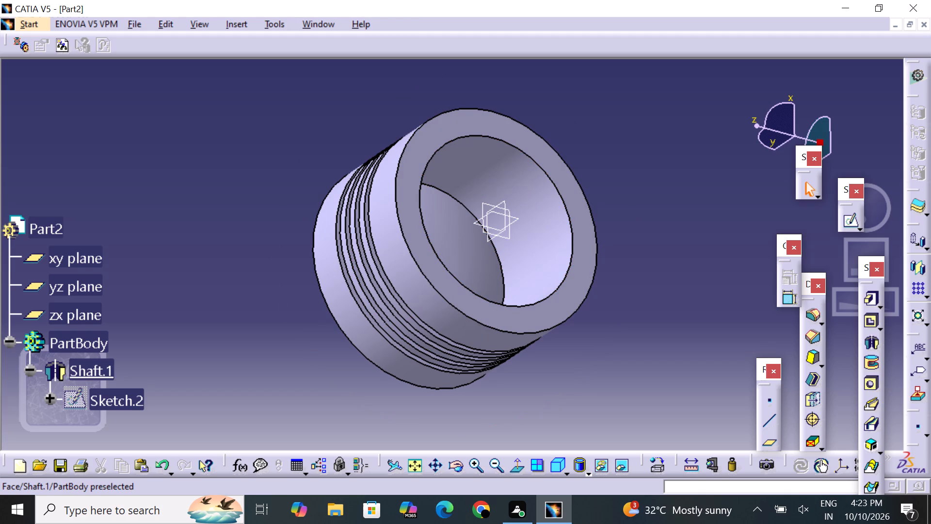
pyautogui.moveTo(666, 215); pyautogui.dragTo(672, 249, button='middle')
pyautogui.moveTo(667, 214); pyautogui.dragTo(672, 249, button='right')
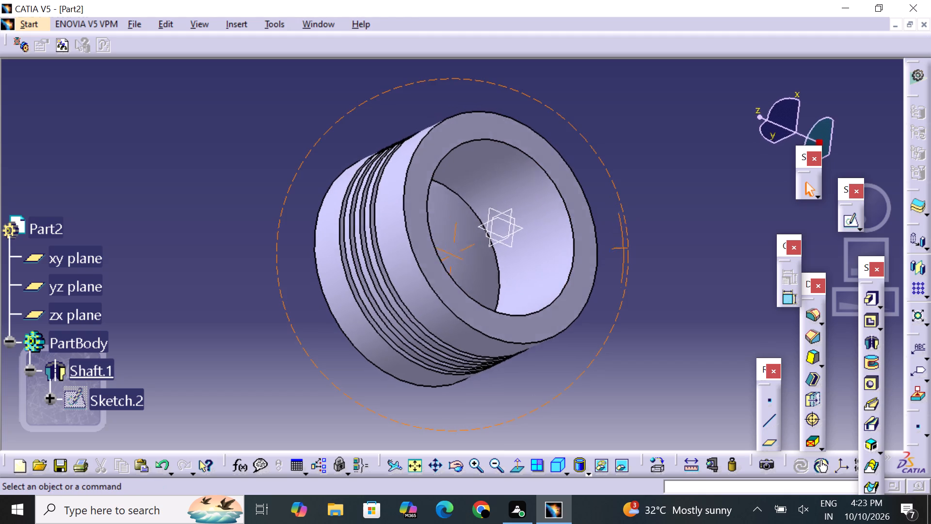
pyautogui.moveTo(672, 249); pyautogui.dragTo(331, 193, button='middle')
pyautogui.moveTo(672, 249); pyautogui.dragTo(331, 193, button='right')
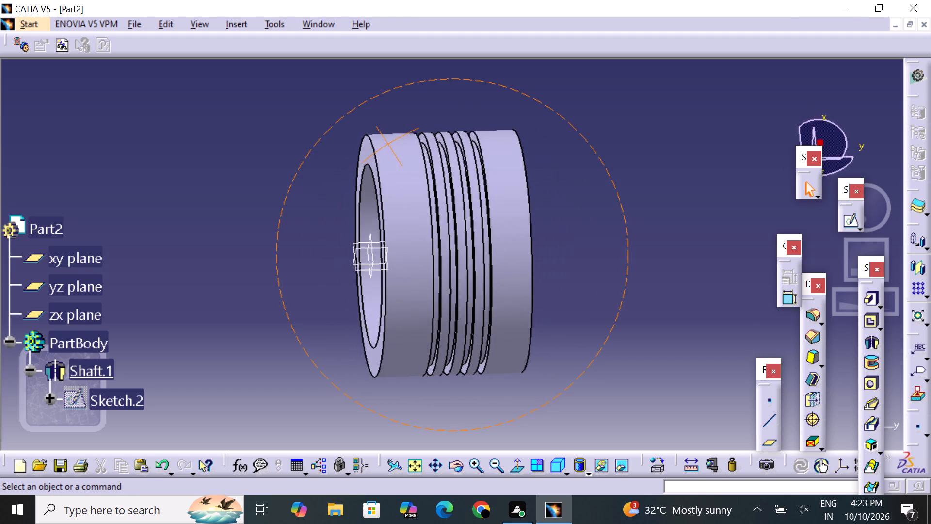
pyautogui.moveTo(331, 193); pyautogui.dragTo(496, 215, button='middle')
pyautogui.moveTo(331, 193); pyautogui.dragTo(496, 215, button='right')
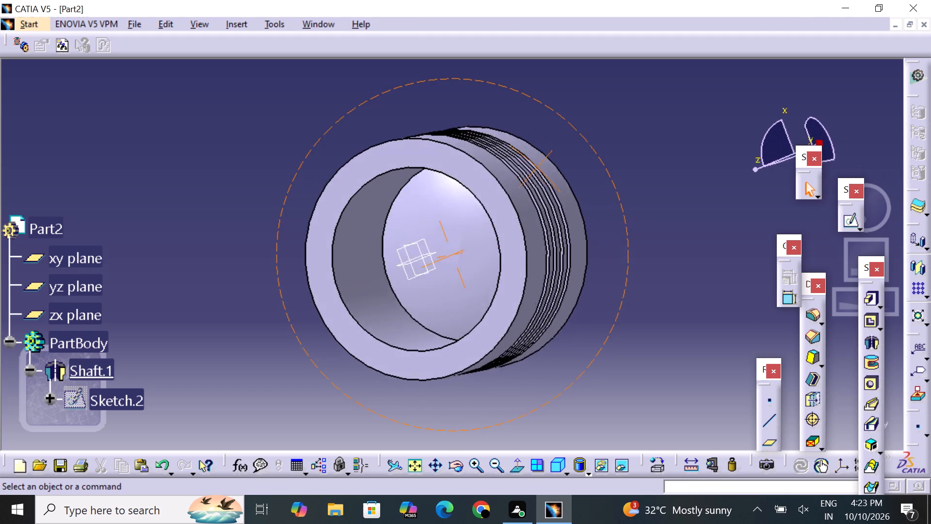
pyautogui.moveTo(496, 215); pyautogui.dragTo(624, 197, button='middle')
pyautogui.moveTo(496, 215); pyautogui.dragTo(624, 197, button='right')
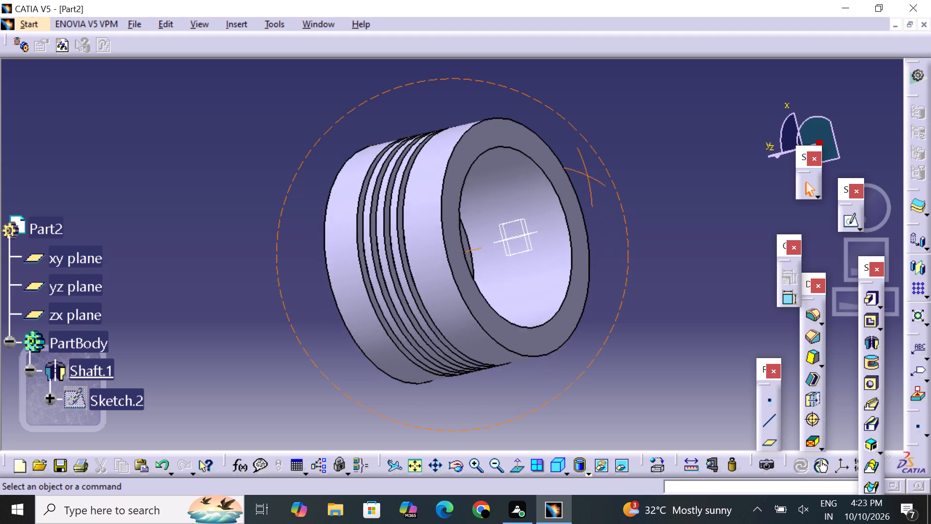
pyautogui.moveTo(624, 197); pyautogui.dragTo(598, 169, button='middle')
pyautogui.moveTo(624, 197); pyautogui.dragTo(599, 169, button='right')
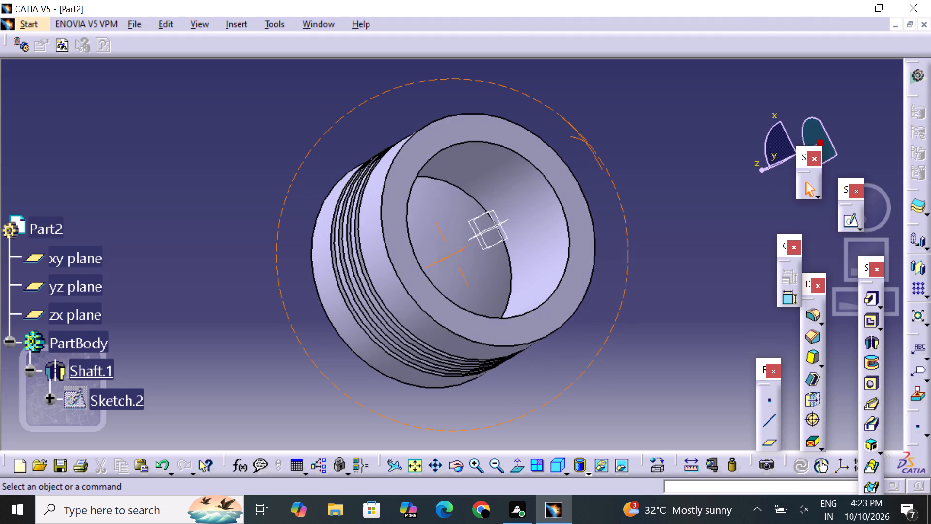
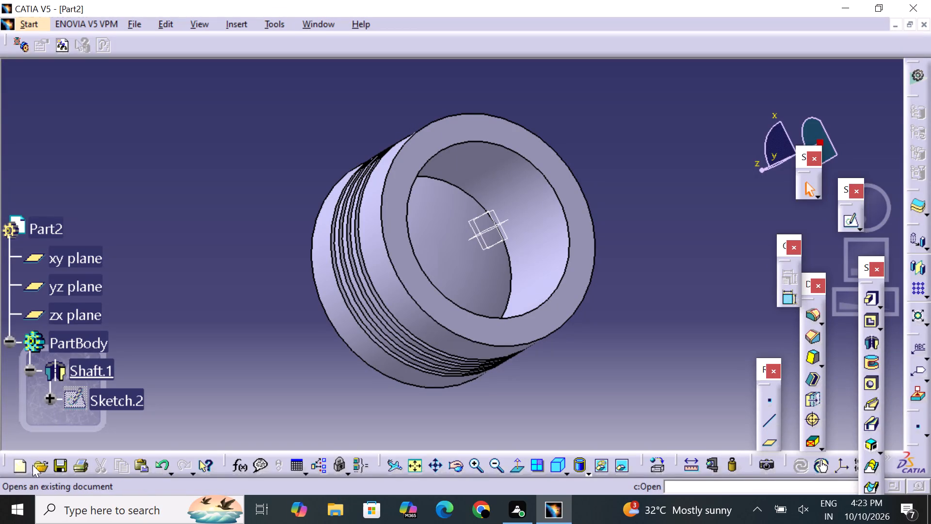
# Save the part to the Desktop as a CATPart file named PART21.
pyautogui.click(59, 468)
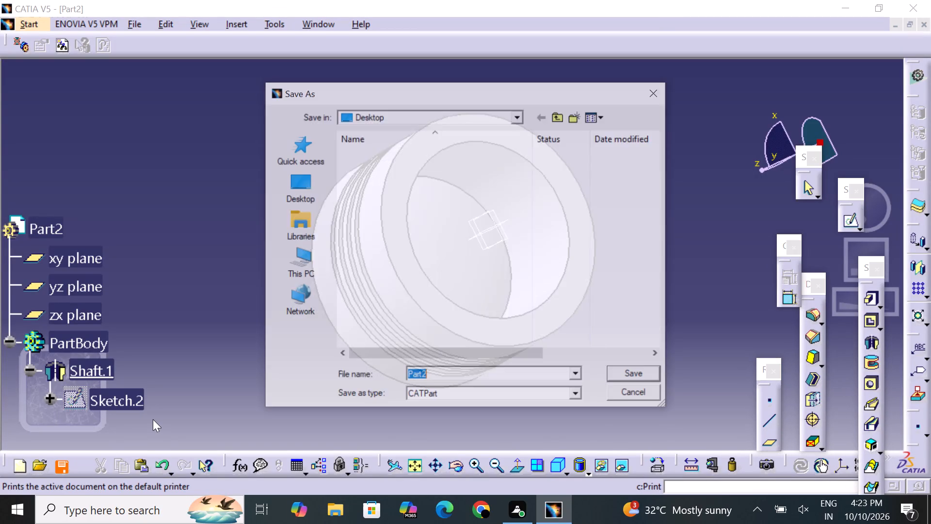
pyautogui.click(442, 373)
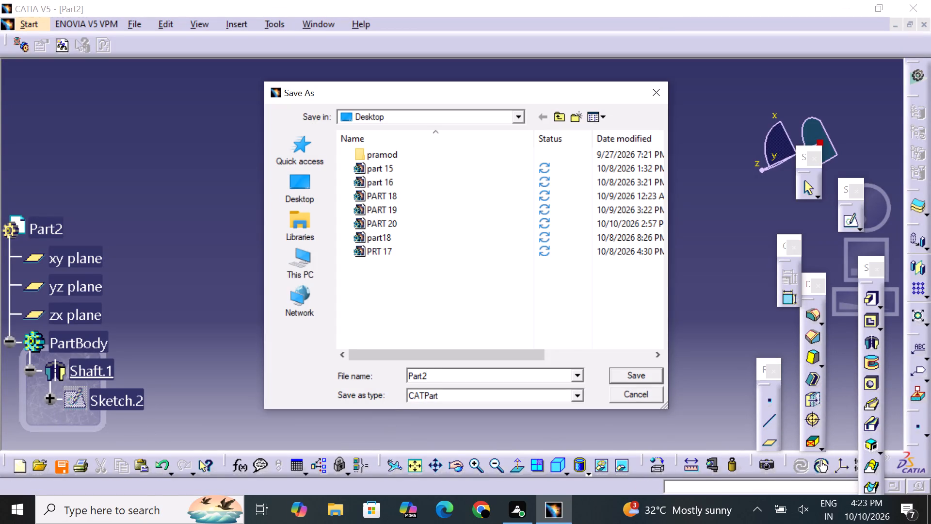
pyautogui.press('BackSpace')
pyautogui.press('BackSpace')
pyautogui.press('BackSpace')
pyautogui.press('BackSpace')
pyautogui.press('BackSpace')
pyautogui.press('BackSpace')
pyautogui.press('BackSpace')
pyautogui.press('BackSpace')
pyautogui.press('BackSpace')
pyautogui.press('BackSpace')
pyautogui.press('BackSpace')
pyautogui.press('BackSpace')
pyautogui.press('BackSpace')
pyautogui.press('p')
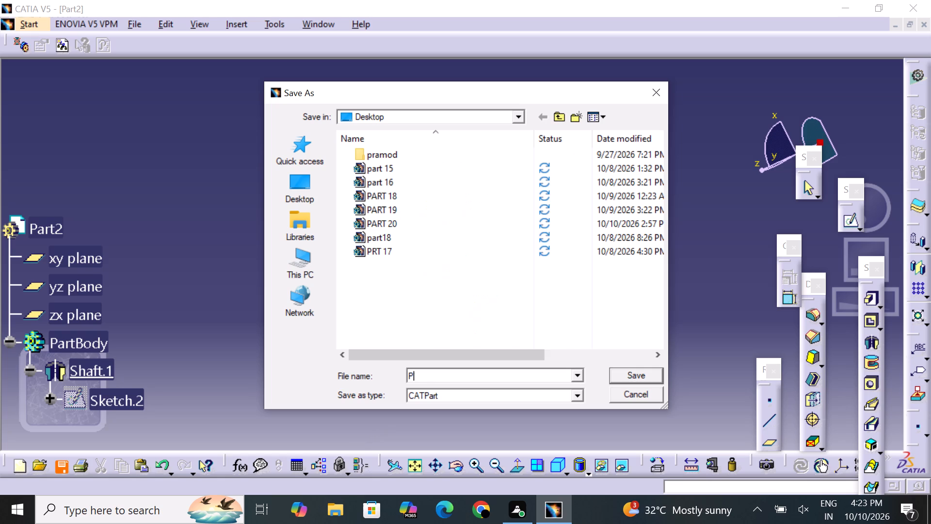
pyautogui.write('ART21')
pyautogui.click(635, 374)
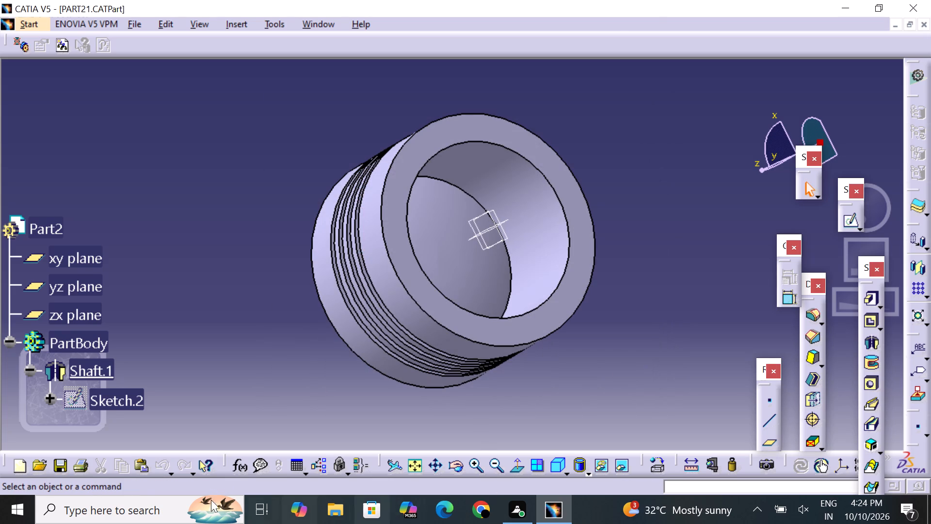
# Print the shaft, with its hollow end and ring grooves in view, to a PDF named PART 21 DOC on the Desktop.
pyautogui.moveTo(364, 346); pyautogui.dragTo(336, 355, button='middle')
pyautogui.moveTo(364, 346); pyautogui.dragTo(336, 355, button='right')
pyautogui.moveTo(273, 337); pyautogui.dragTo(274, 338, button='middle')
pyautogui.moveTo(273, 337); pyautogui.dragTo(274, 338, button='right')
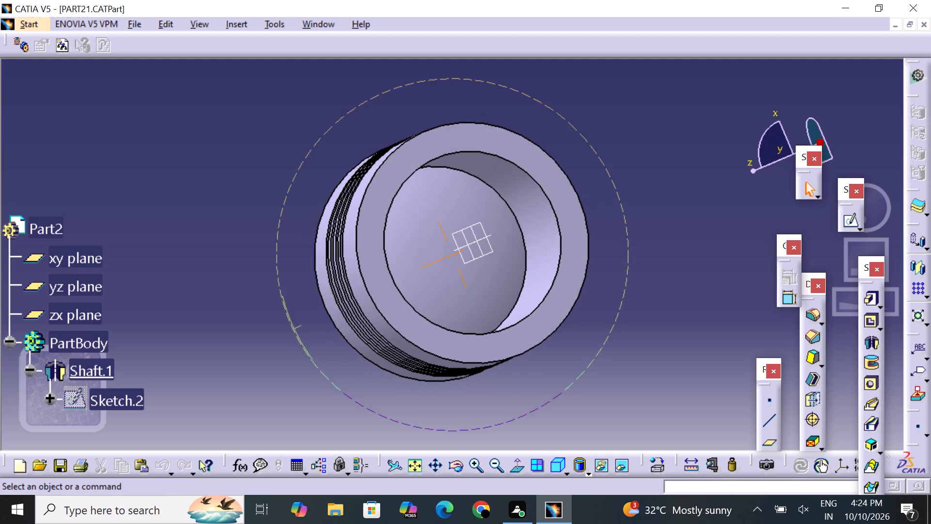
pyautogui.moveTo(274, 338); pyautogui.dragTo(364, 373, button='middle')
pyautogui.moveTo(274, 338); pyautogui.dragTo(364, 373, button='right')
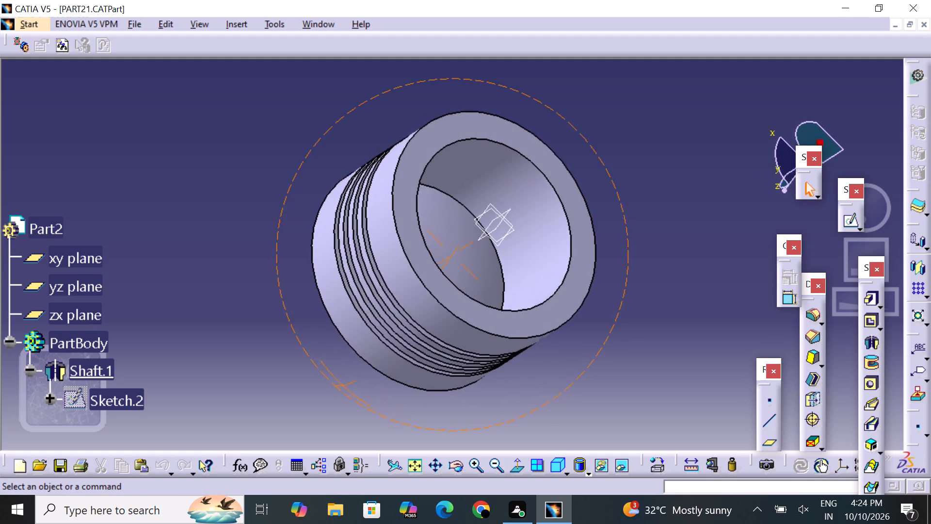
pyautogui.moveTo(364, 373); pyautogui.dragTo(301, 317, button='middle')
pyautogui.moveTo(364, 373); pyautogui.dragTo(301, 317, button='right')
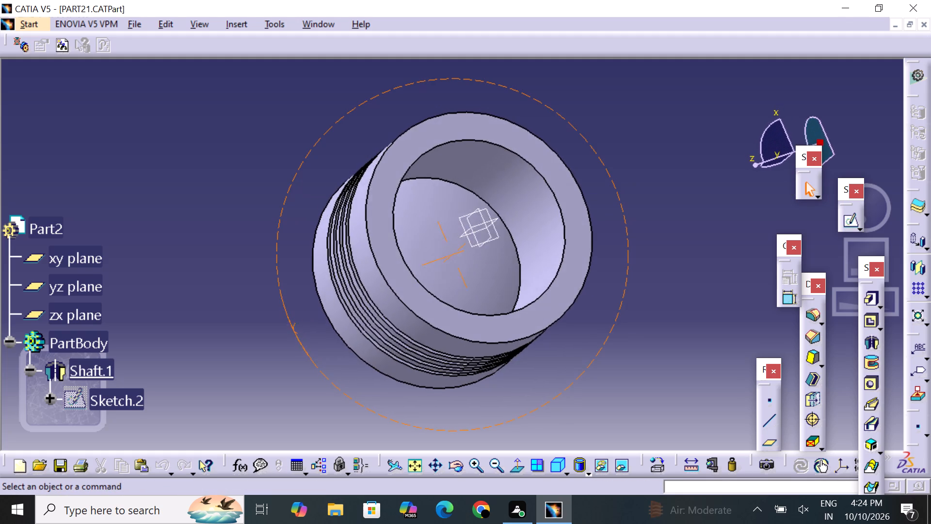
pyautogui.moveTo(301, 317); pyautogui.dragTo(309, 322, button='right')
pyautogui.moveTo(301, 317); pyautogui.dragTo(309, 322, button='middle')
pyautogui.click(177, 340)
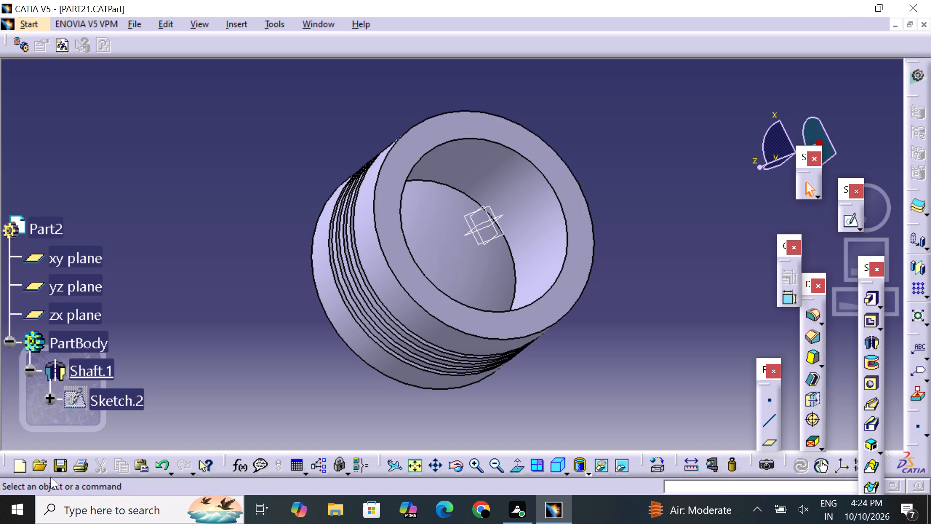
pyautogui.click(83, 462)
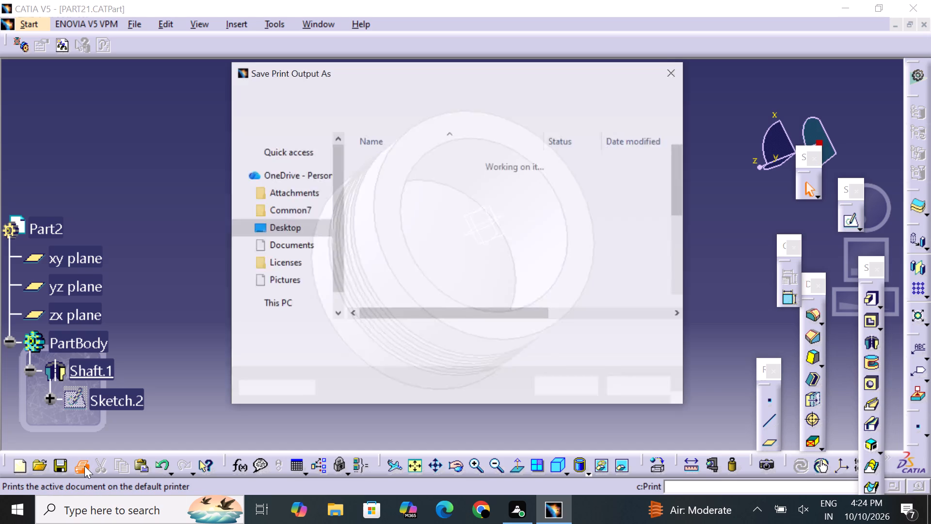
pyautogui.click(352, 330)
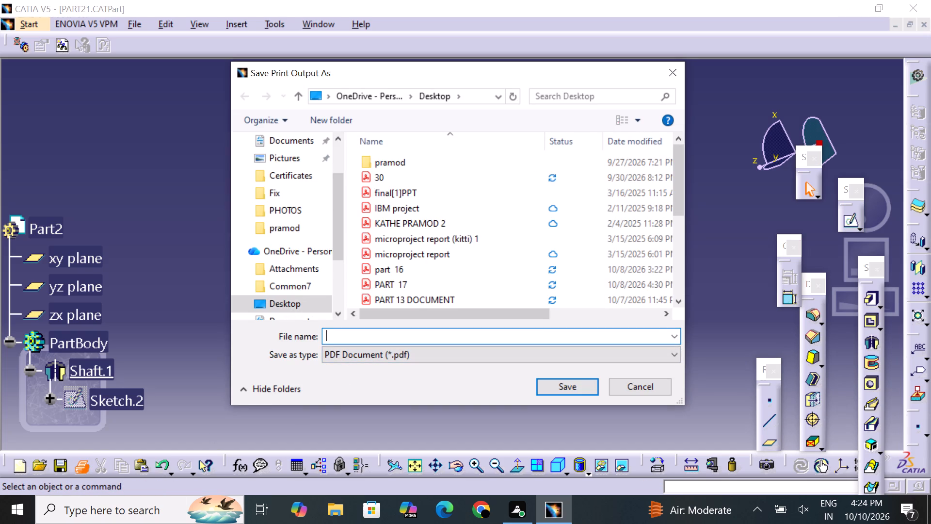
pyautogui.write('PAE')
pyautogui.press('BackSpace')
pyautogui.write('RT 21')
pyautogui.press('space')
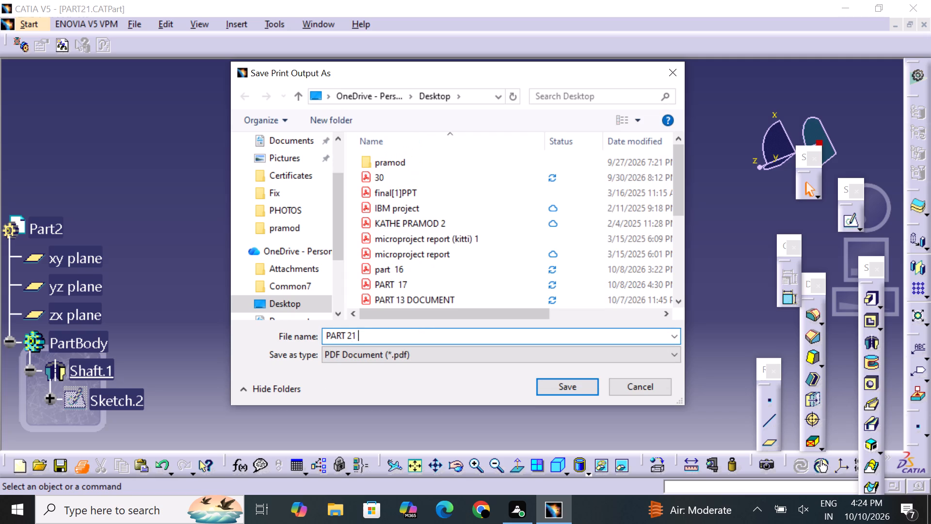
pyautogui.write('DO')
pyautogui.press('c')
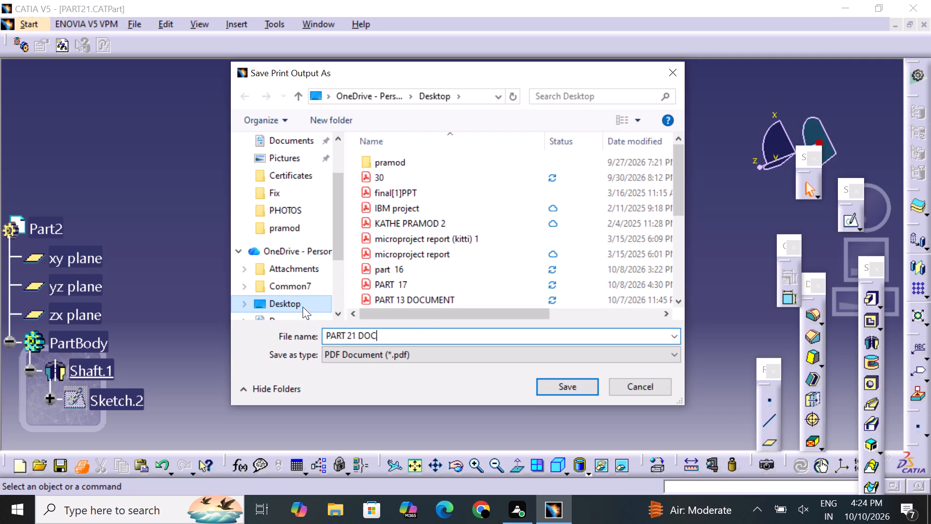
pyautogui.click(298, 296)
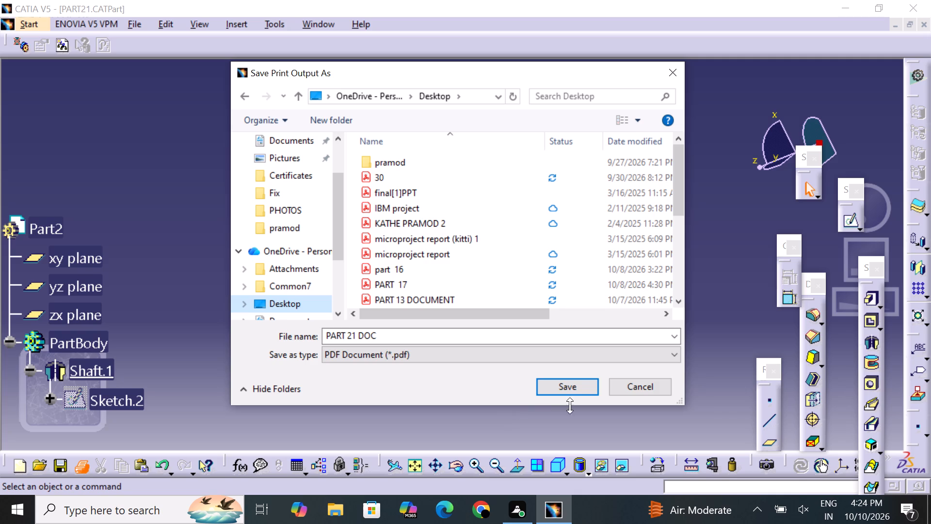
pyautogui.click(571, 393)
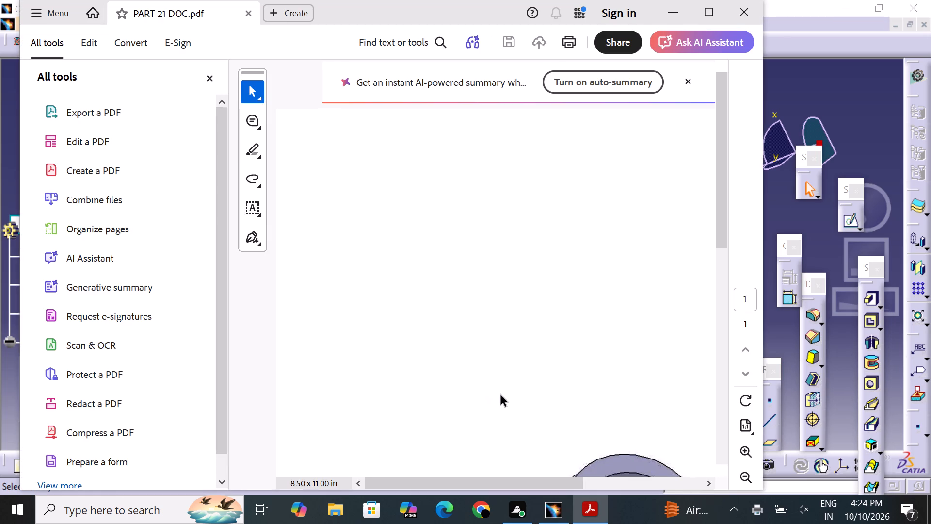
# Check the shaft image in the printed PDF in Adobe Acrobat Reader, and close the reader.
pyautogui.scroll(-3, 483, 372)
pyautogui.scroll(1, 489, 374)
pyautogui.scroll(-1, 489, 374)
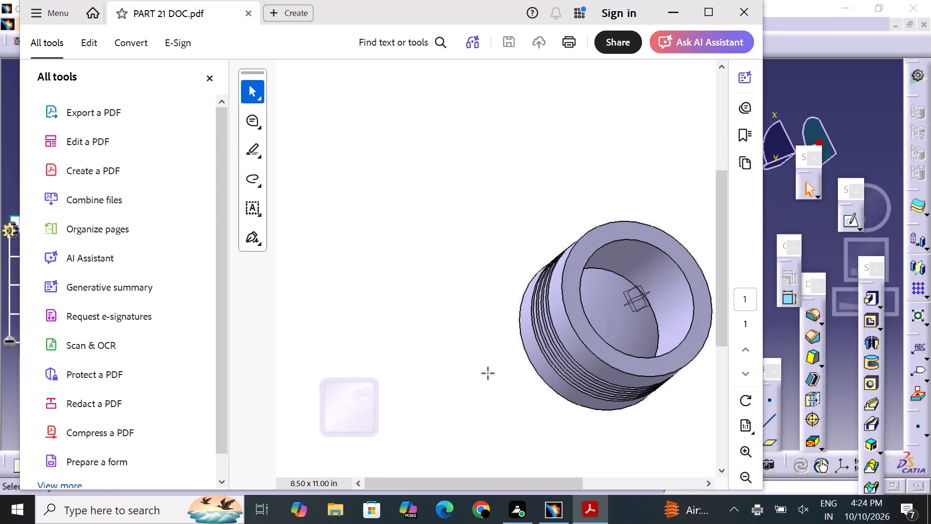
pyautogui.scroll(-1, 488, 374)
pyautogui.scroll(2, 488, 374)
pyautogui.click(742, 13)
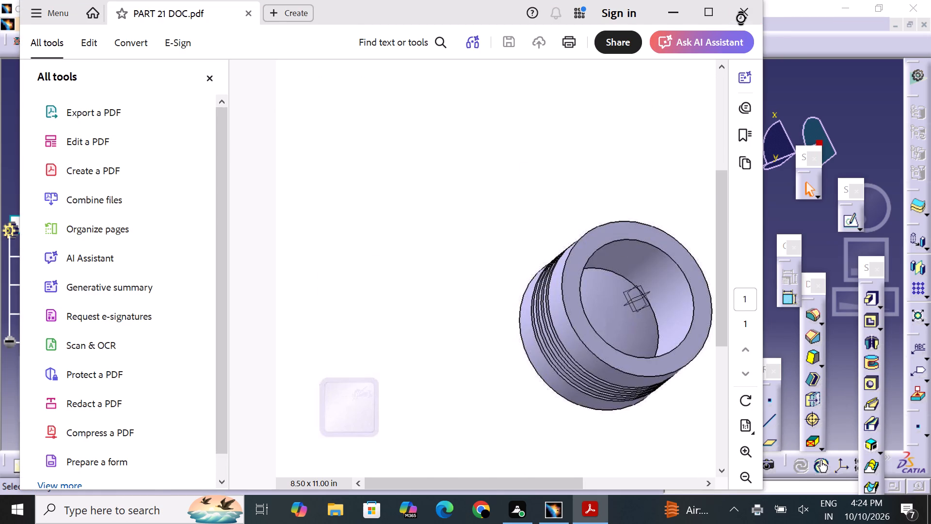
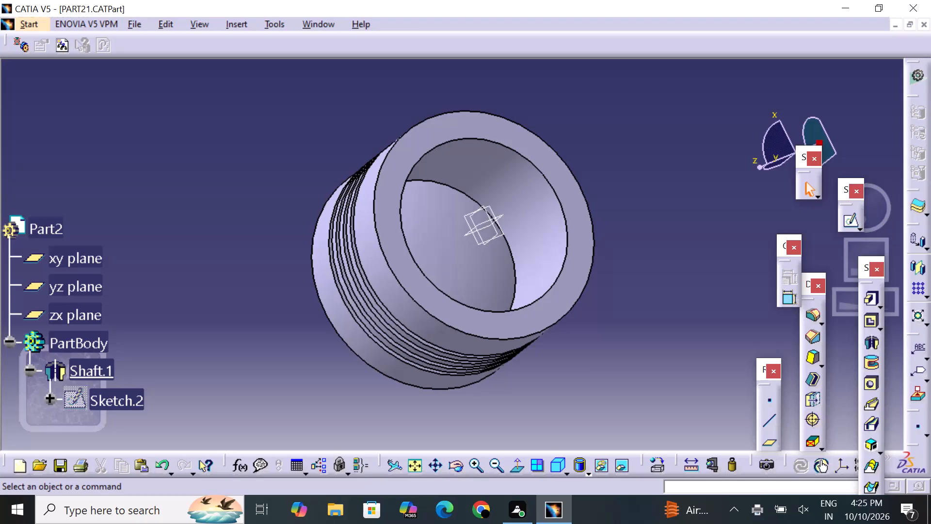
# Examine the finished shaft from all sides, covering its hollow end, the outer ring grooves and the opposite end face.
pyautogui.moveTo(301, 265); pyautogui.dragTo(436, 272, button='middle')
pyautogui.moveTo(303, 265); pyautogui.dragTo(436, 272, button='right')
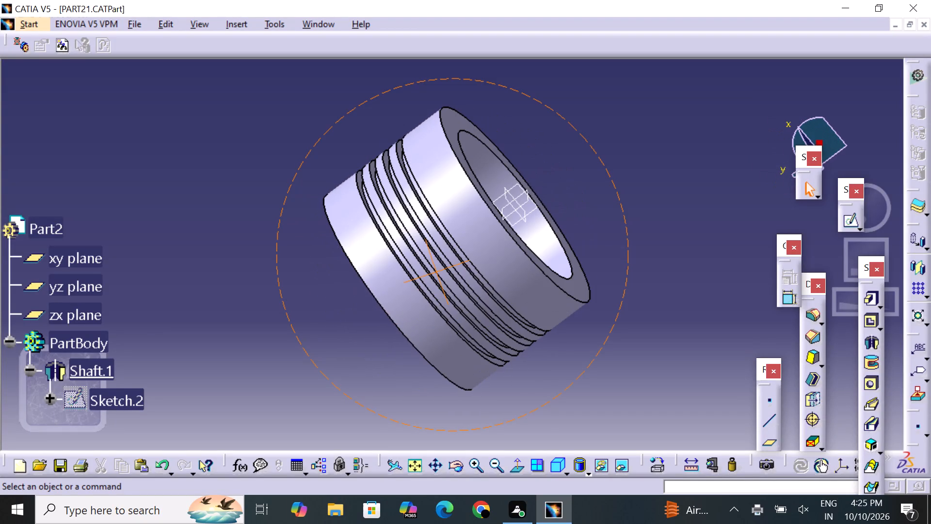
pyautogui.moveTo(436, 272); pyautogui.dragTo(353, 312, button='right')
pyautogui.moveTo(436, 272); pyautogui.dragTo(312, 296, button='middle')
pyautogui.scroll(-1, 312, 296)
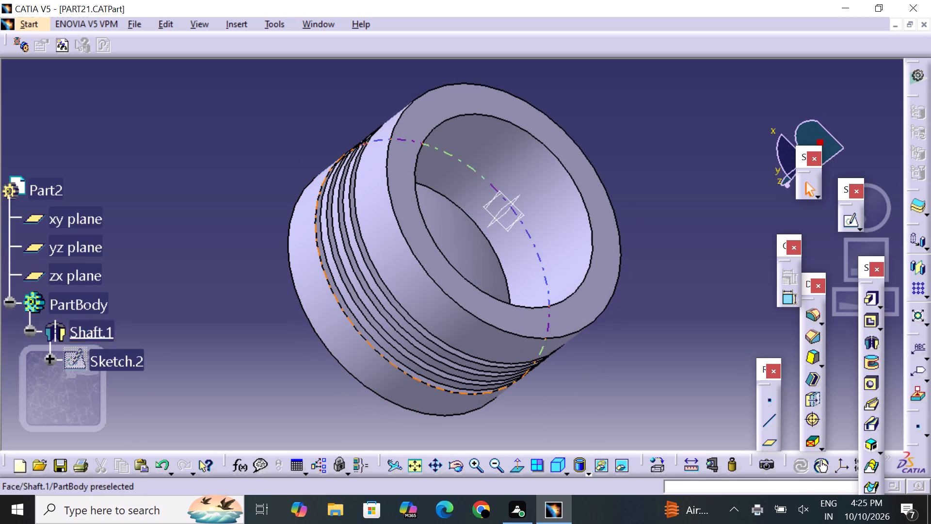
pyautogui.moveTo(669, 364); pyautogui.dragTo(571, 412, button='middle')
pyautogui.moveTo(670, 363); pyautogui.dragTo(571, 412, button='right')
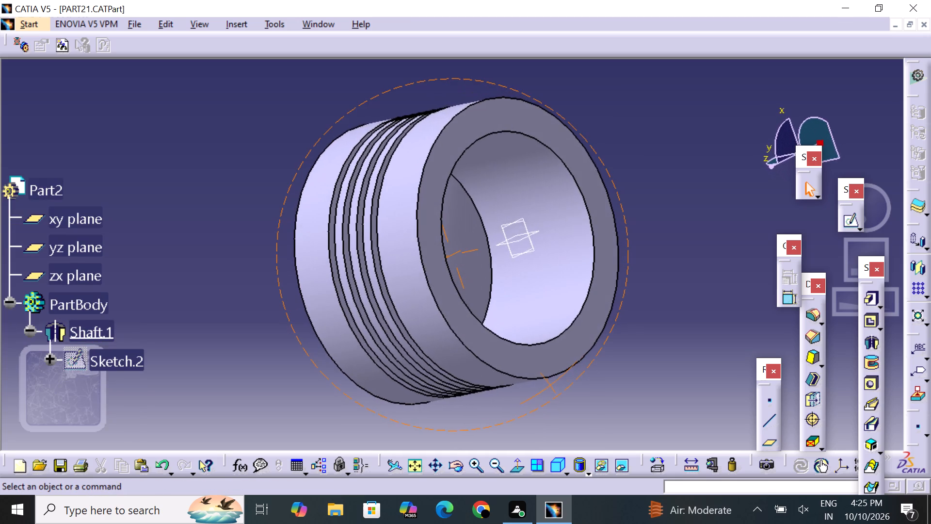
pyautogui.moveTo(571, 412); pyautogui.dragTo(573, 377, button='right')
pyautogui.moveTo(571, 412); pyautogui.dragTo(573, 377, button='middle')
pyautogui.moveTo(573, 377); pyautogui.dragTo(582, 364, button='right')
pyautogui.moveTo(574, 373); pyautogui.dragTo(581, 364, button='middle')
pyautogui.moveTo(581, 362); pyautogui.dragTo(366, 368, button='middle')
pyautogui.moveTo(582, 362); pyautogui.dragTo(366, 368, button='right')
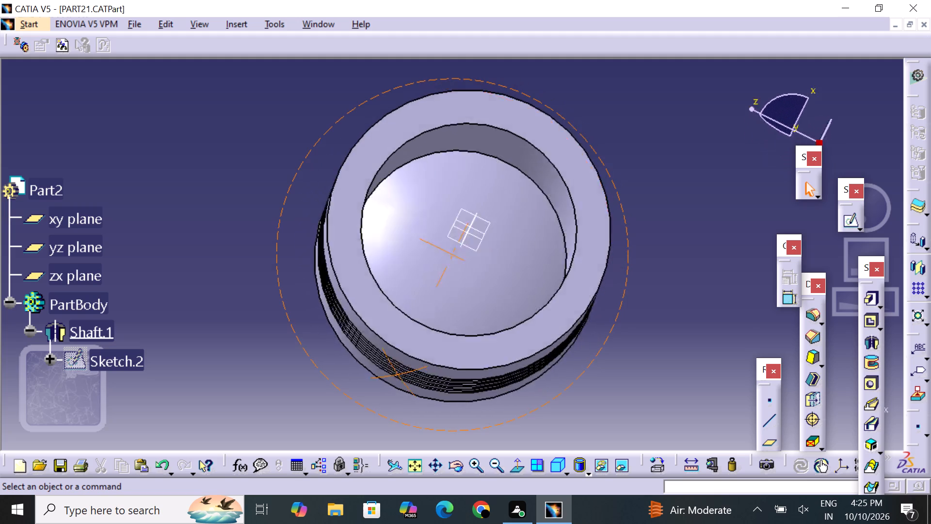
pyautogui.moveTo(366, 368); pyautogui.dragTo(639, 343, button='middle')
pyautogui.moveTo(366, 368); pyautogui.dragTo(639, 343, button='right')
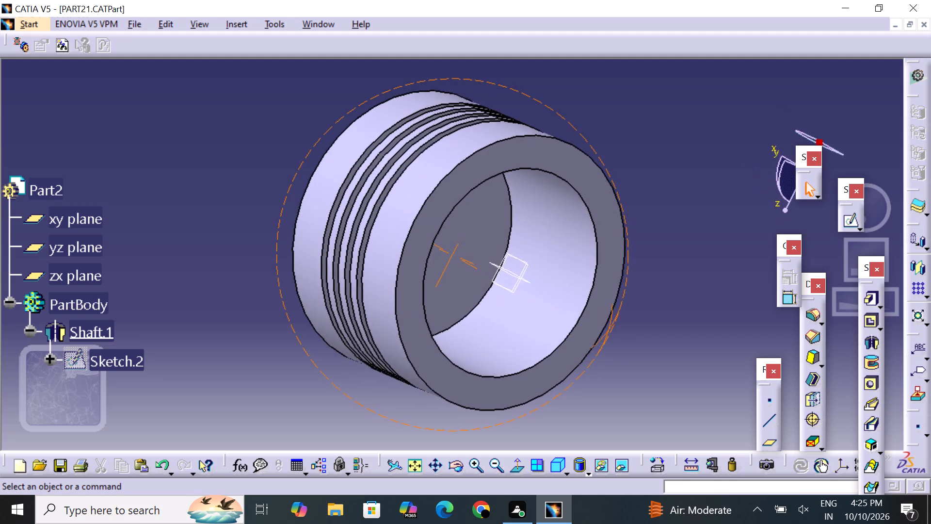
pyautogui.moveTo(639, 343); pyautogui.dragTo(674, 182, button='middle')
pyautogui.moveTo(639, 343); pyautogui.dragTo(674, 182, button='right')
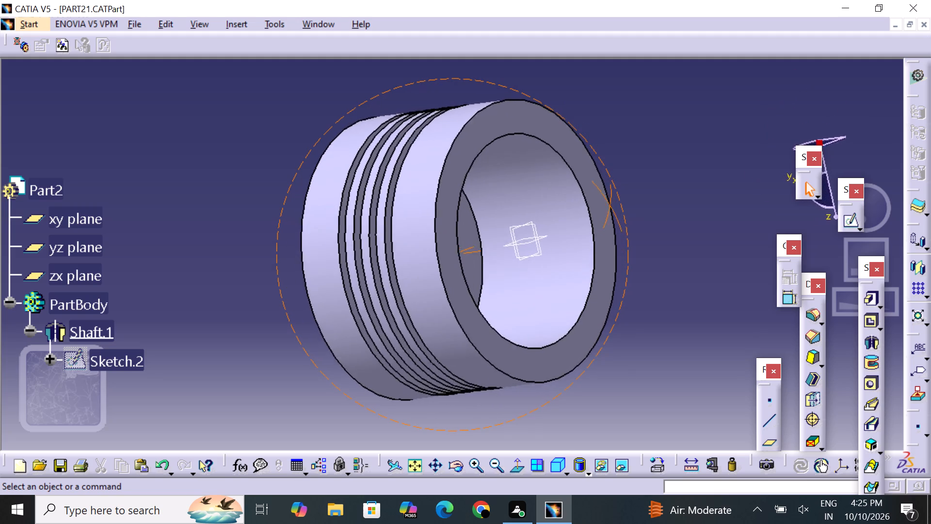
pyautogui.moveTo(674, 182); pyautogui.dragTo(634, 144, button='middle')
pyautogui.moveTo(674, 182); pyautogui.dragTo(633, 142, button='right')
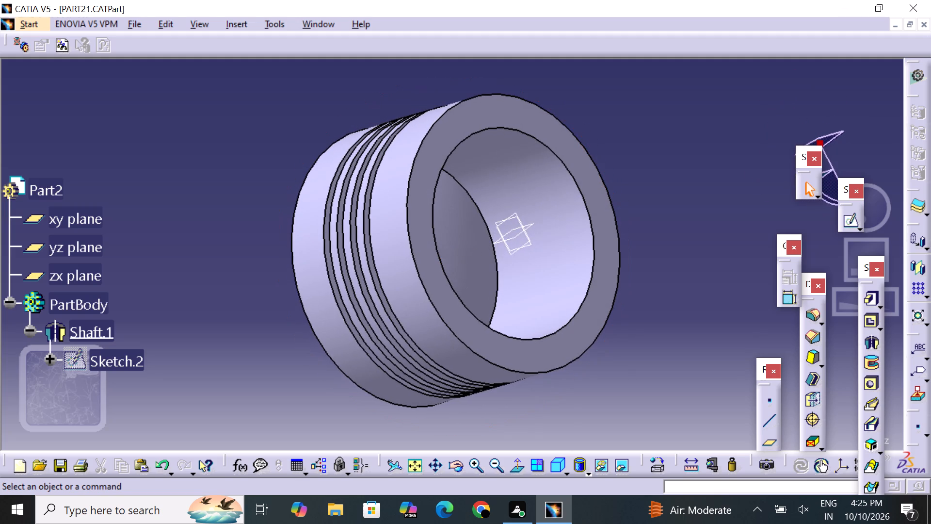
pyautogui.moveTo(619, 367); pyautogui.dragTo(656, 284, button='middle')
pyautogui.moveTo(621, 366); pyautogui.dragTo(656, 284, button='right')
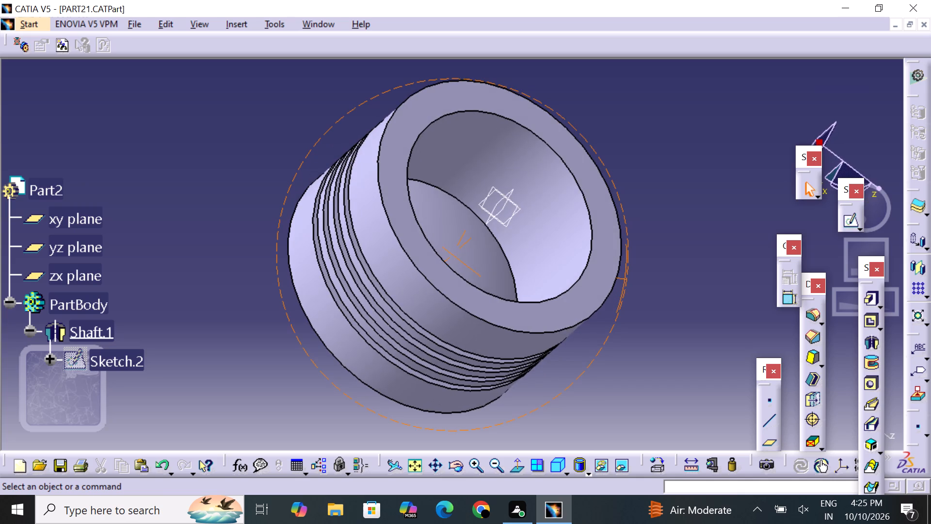
pyautogui.moveTo(656, 284); pyautogui.dragTo(224, 264, button='middle')
pyautogui.moveTo(656, 284); pyautogui.dragTo(224, 264, button='right')
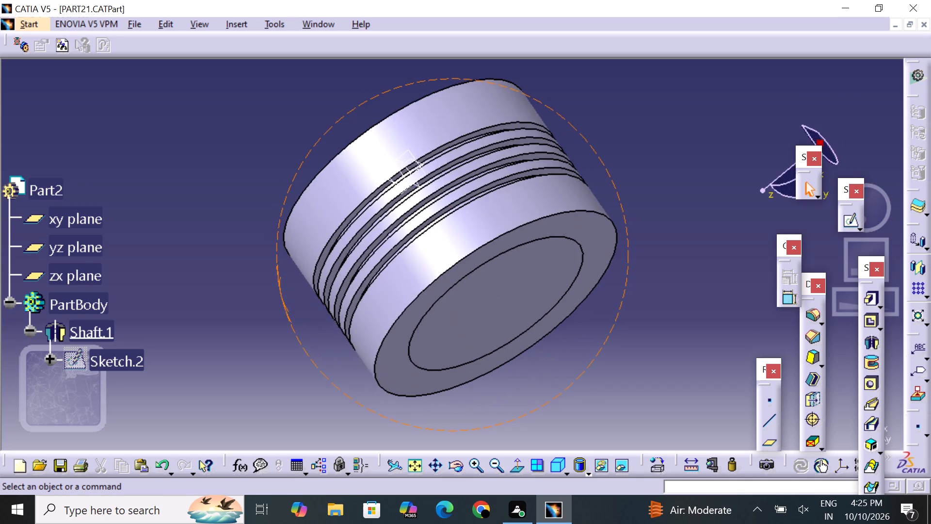
pyautogui.moveTo(224, 264); pyautogui.dragTo(388, 164, button='middle')
pyautogui.moveTo(224, 264); pyautogui.dragTo(388, 164, button='right')
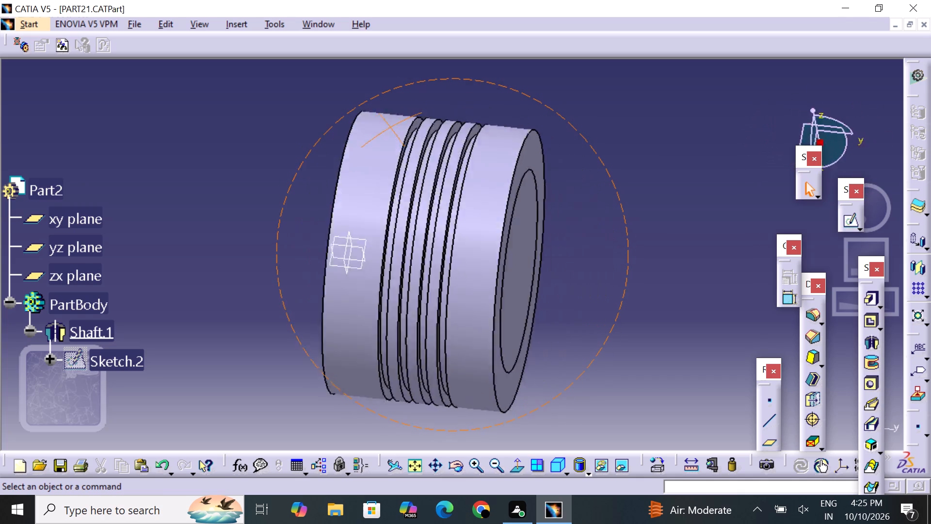
pyautogui.moveTo(388, 164); pyautogui.dragTo(630, 239, button='middle')
pyautogui.moveTo(388, 164); pyautogui.dragTo(630, 239, button='right')
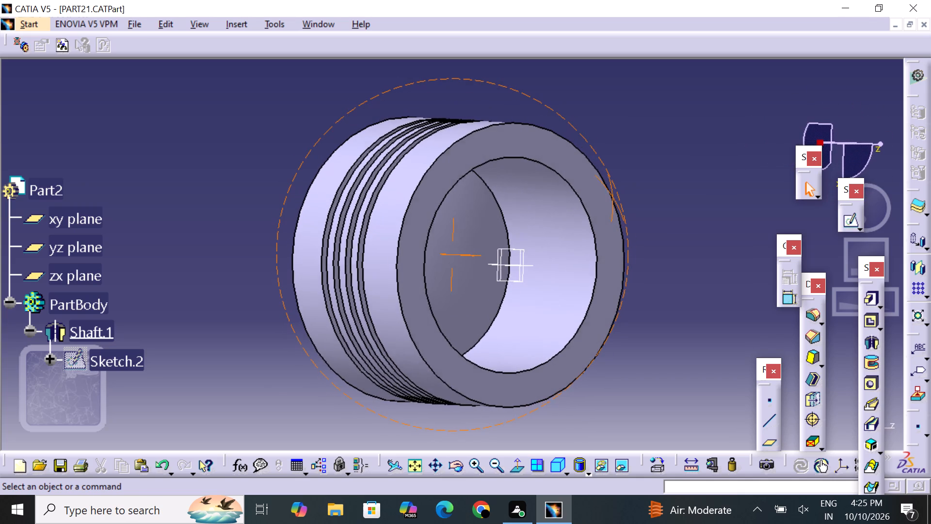
pyautogui.moveTo(630, 239); pyautogui.dragTo(630, 239, button='middle')
pyautogui.moveTo(630, 239); pyautogui.dragTo(630, 239, button='right')
pyautogui.moveTo(636, 269); pyautogui.dragTo(611, 238, button='middle')
pyautogui.moveTo(637, 269); pyautogui.dragTo(611, 238, button='right')
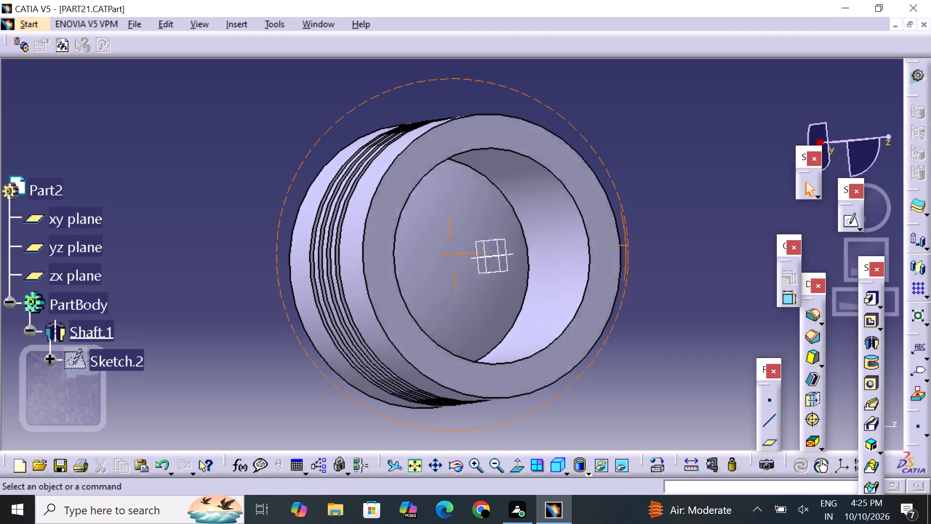
pyautogui.moveTo(611, 238); pyautogui.dragTo(607, 181, button='middle')
pyautogui.moveTo(611, 238); pyautogui.dragTo(607, 181, button='right')
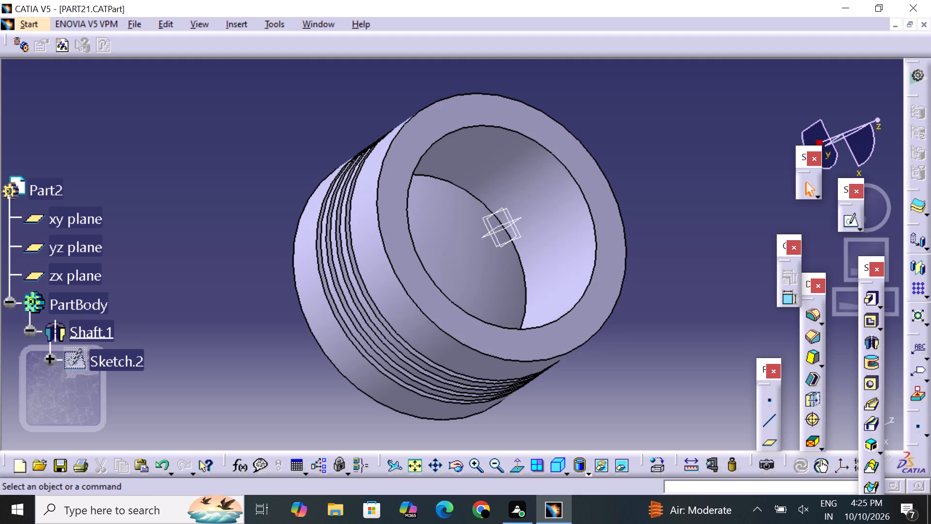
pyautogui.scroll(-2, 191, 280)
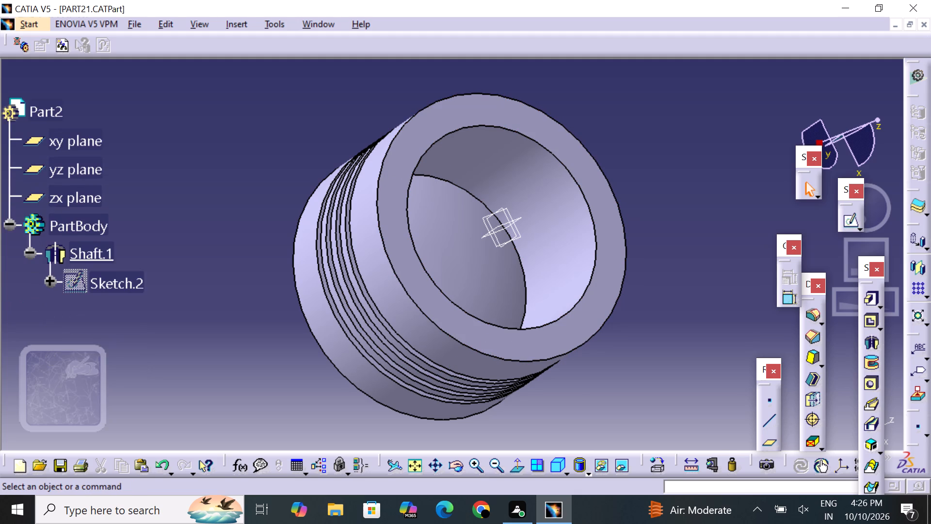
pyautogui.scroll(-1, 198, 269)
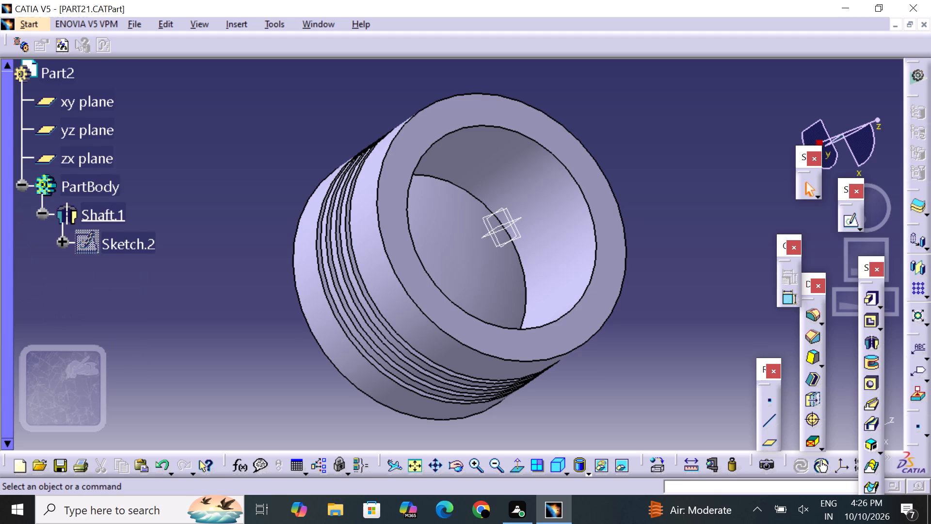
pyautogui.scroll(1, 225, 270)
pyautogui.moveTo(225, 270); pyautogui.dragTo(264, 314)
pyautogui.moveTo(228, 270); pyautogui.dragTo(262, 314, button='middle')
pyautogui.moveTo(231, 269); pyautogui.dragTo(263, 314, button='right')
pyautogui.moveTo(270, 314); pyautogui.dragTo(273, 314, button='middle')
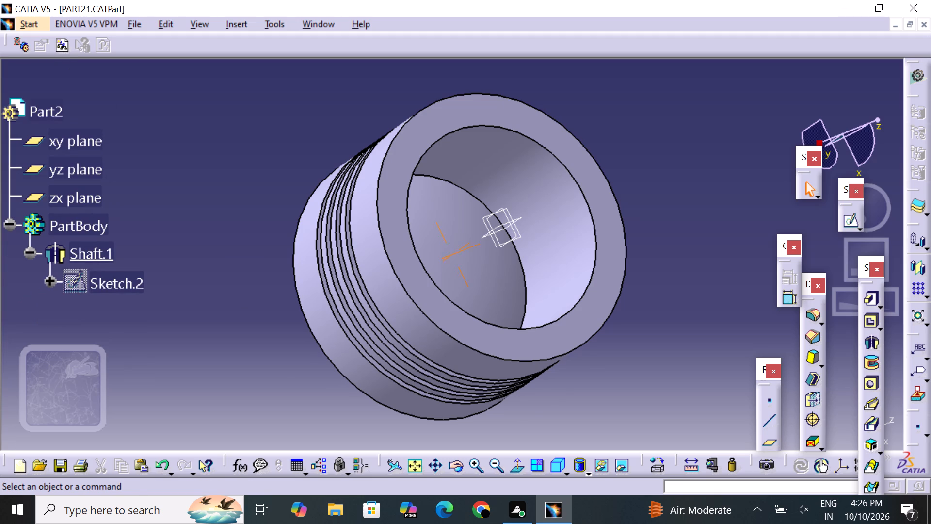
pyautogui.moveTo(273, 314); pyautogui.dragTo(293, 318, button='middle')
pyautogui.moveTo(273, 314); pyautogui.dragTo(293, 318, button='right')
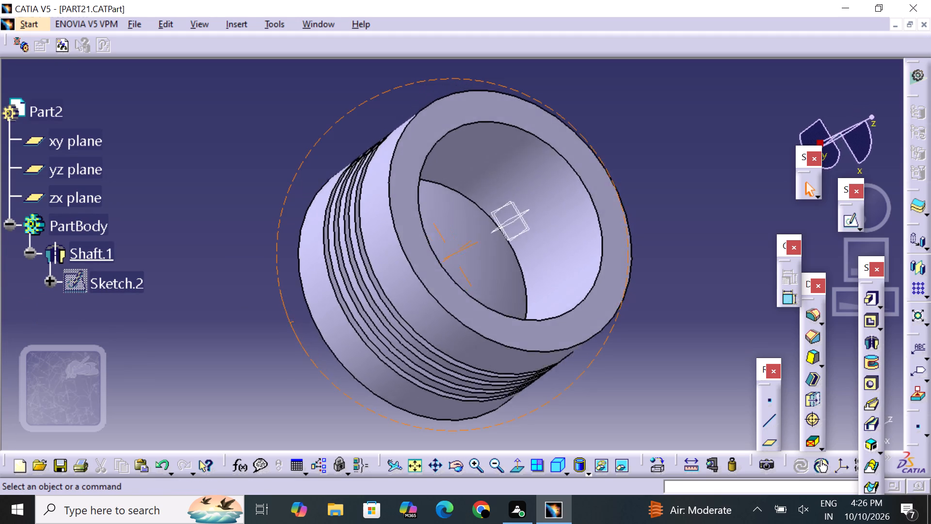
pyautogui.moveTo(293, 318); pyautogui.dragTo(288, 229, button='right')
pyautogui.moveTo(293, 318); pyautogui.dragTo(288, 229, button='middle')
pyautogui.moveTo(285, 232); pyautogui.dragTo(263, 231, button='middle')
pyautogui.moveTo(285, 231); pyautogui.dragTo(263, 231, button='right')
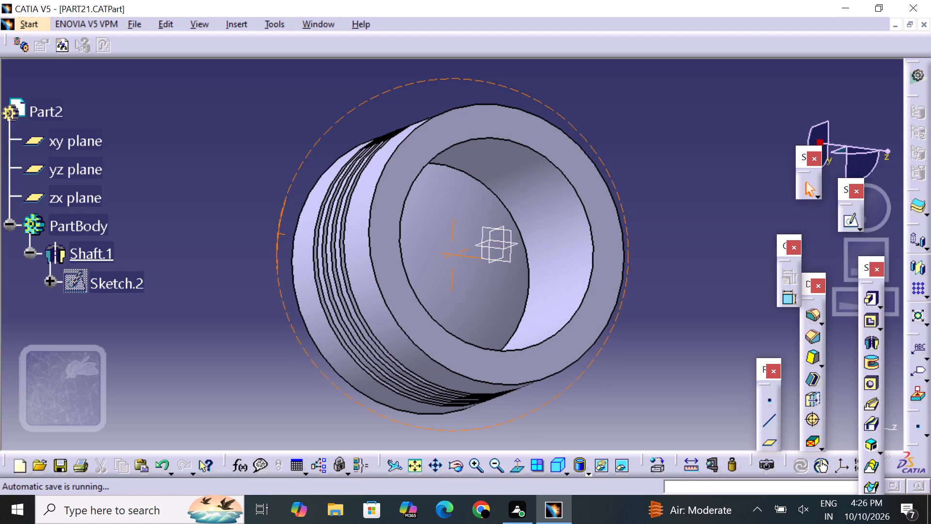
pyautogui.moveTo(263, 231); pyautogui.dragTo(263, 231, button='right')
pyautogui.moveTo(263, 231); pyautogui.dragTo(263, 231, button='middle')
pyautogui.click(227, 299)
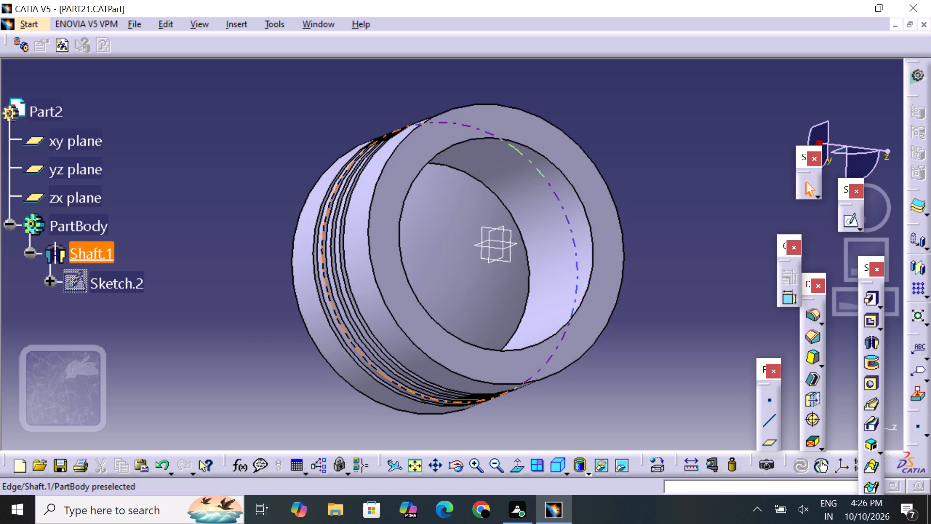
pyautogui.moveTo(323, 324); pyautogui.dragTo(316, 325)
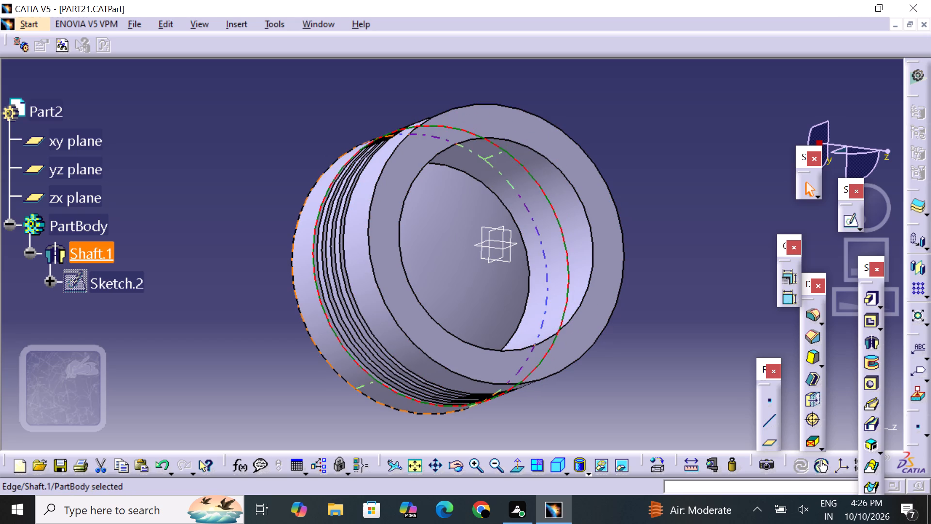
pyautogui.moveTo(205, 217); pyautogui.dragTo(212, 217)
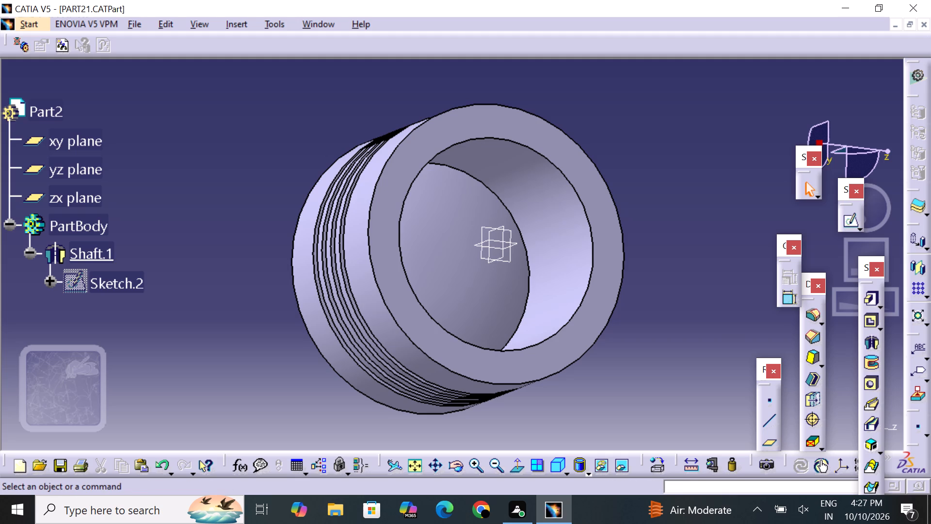
# Inspect the shaft's shallow dished end, its deep hollow end and the ring grooves around the outer wall once more.
pyautogui.click(657, 375)
pyautogui.moveTo(590, 318); pyautogui.dragTo(592, 321, button='middle')
pyautogui.moveTo(591, 319); pyautogui.dragTo(592, 321, button='right')
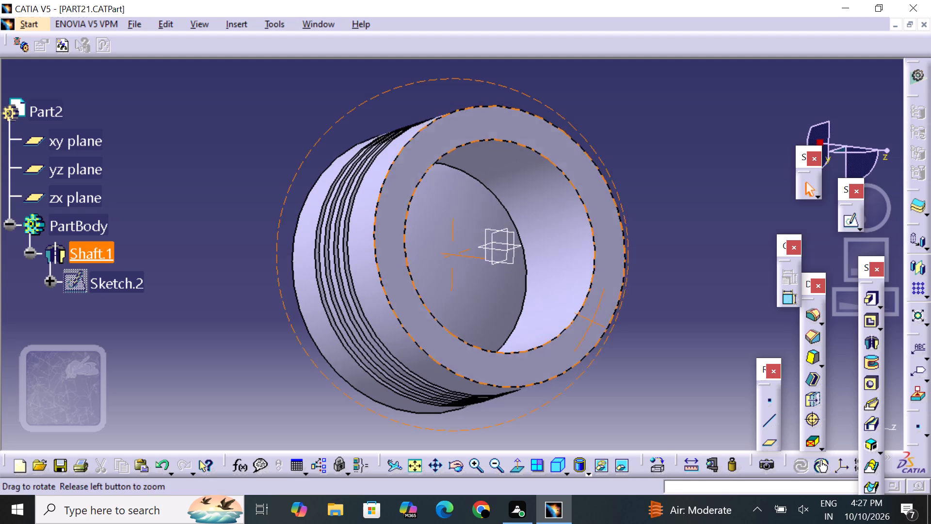
pyautogui.moveTo(592, 321); pyautogui.dragTo(391, 425, button='middle')
pyautogui.moveTo(592, 321); pyautogui.dragTo(391, 425, button='right')
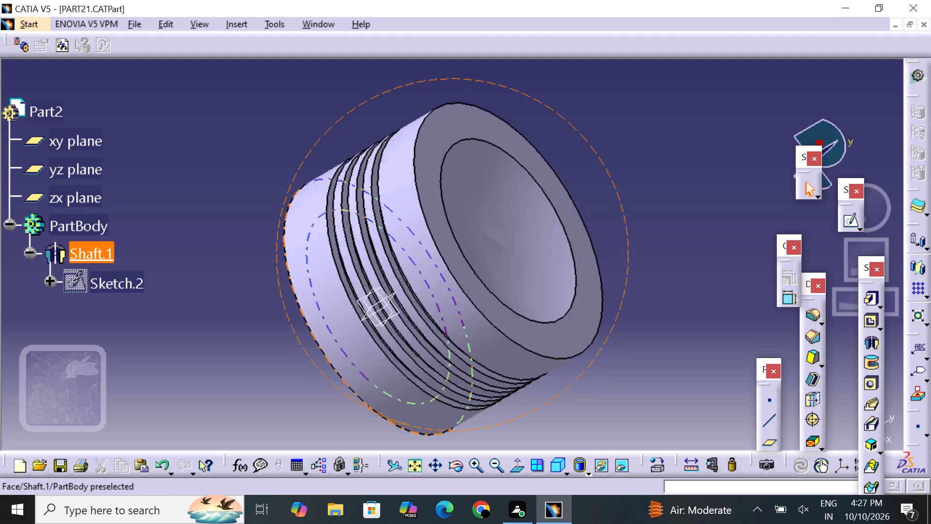
pyautogui.moveTo(391, 425); pyautogui.dragTo(432, 268, button='middle')
pyautogui.moveTo(391, 425); pyautogui.dragTo(432, 268, button='right')
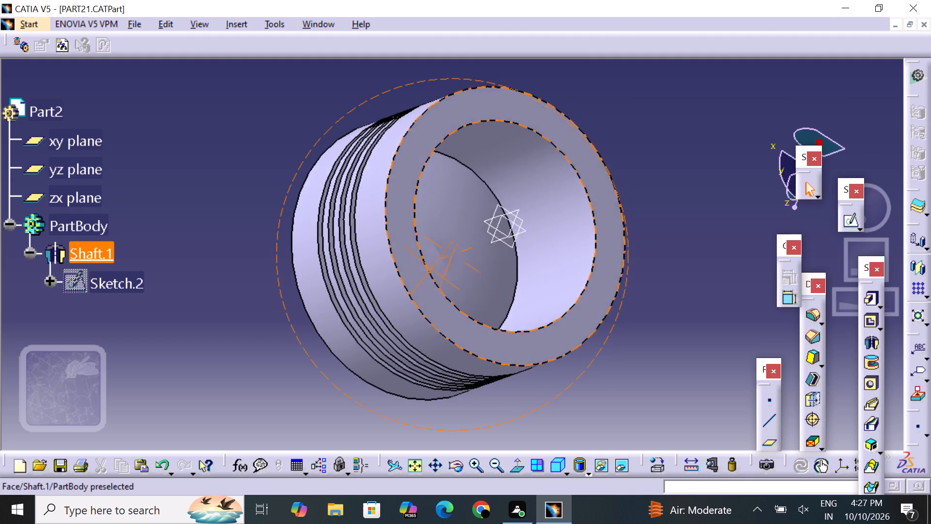
pyautogui.moveTo(432, 268); pyautogui.dragTo(376, 286, button='right')
pyautogui.moveTo(432, 268); pyautogui.dragTo(465, 285, button='middle')
pyautogui.moveTo(688, 345); pyautogui.dragTo(225, 307, button='middle')
pyautogui.moveTo(690, 345); pyautogui.dragTo(225, 307, button='right')
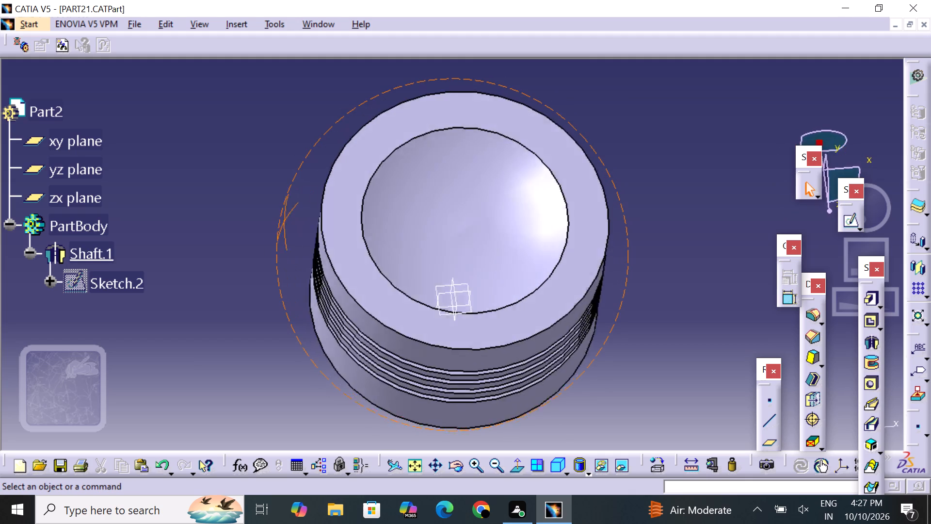
pyautogui.moveTo(225, 307); pyautogui.dragTo(404, 346, button='middle')
pyautogui.moveTo(225, 307); pyautogui.dragTo(404, 346, button='right')
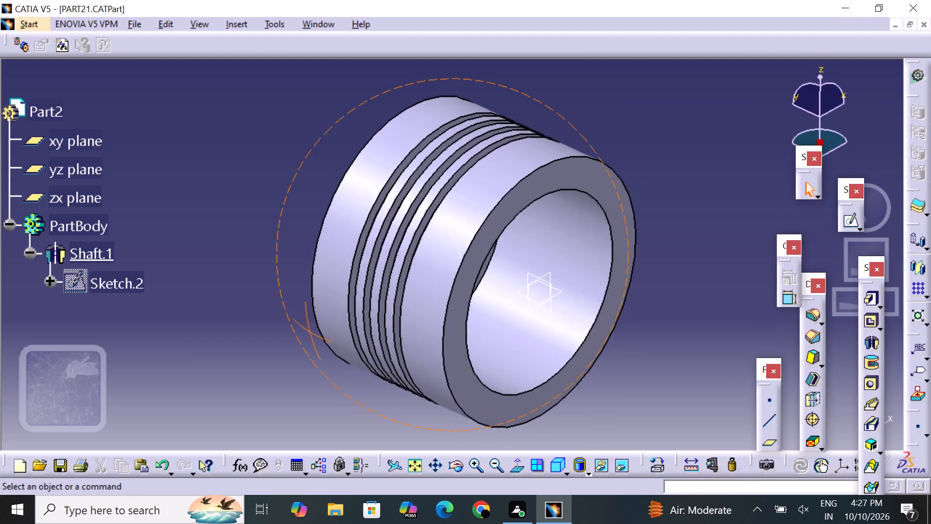
pyautogui.moveTo(404, 346); pyautogui.dragTo(398, 175, button='middle')
pyautogui.moveTo(404, 346); pyautogui.dragTo(398, 175, button='right')
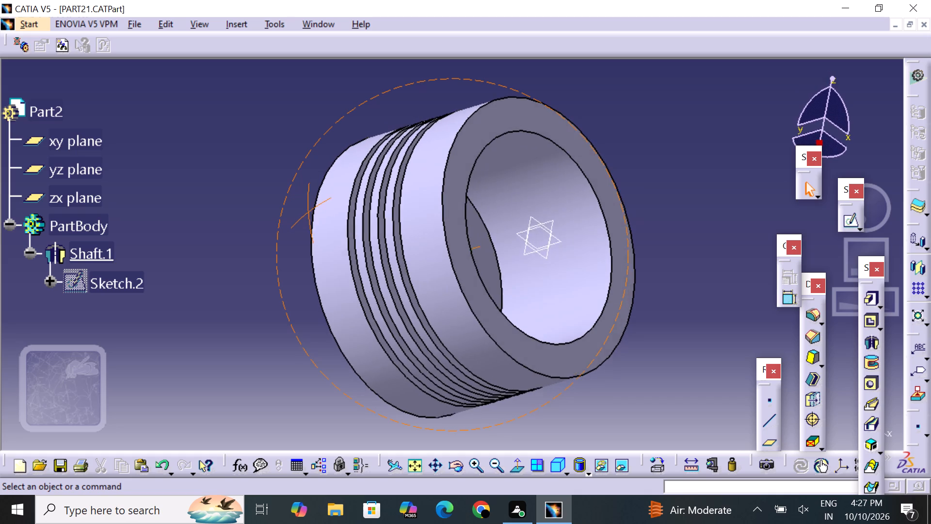
pyautogui.moveTo(398, 175); pyautogui.dragTo(369, 190, button='right')
pyautogui.moveTo(398, 175); pyautogui.dragTo(369, 190, button='middle')
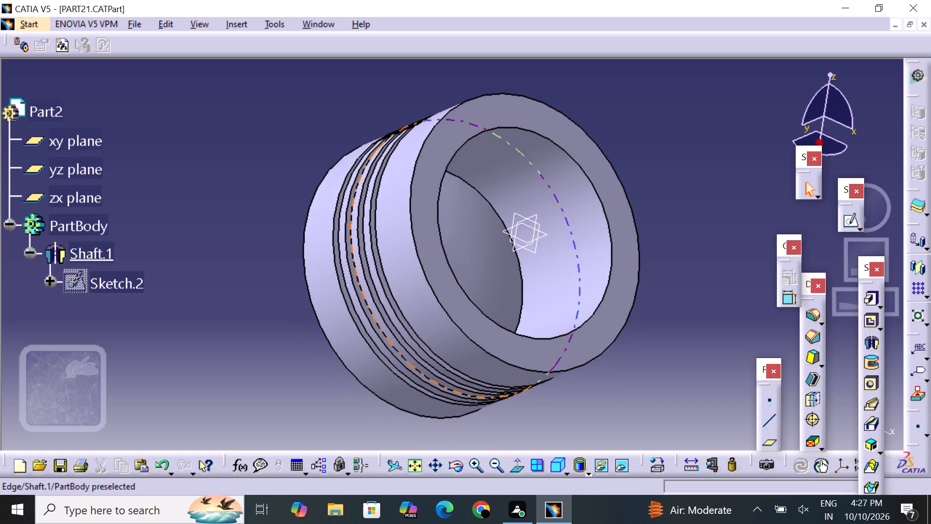
pyautogui.click(298, 245)
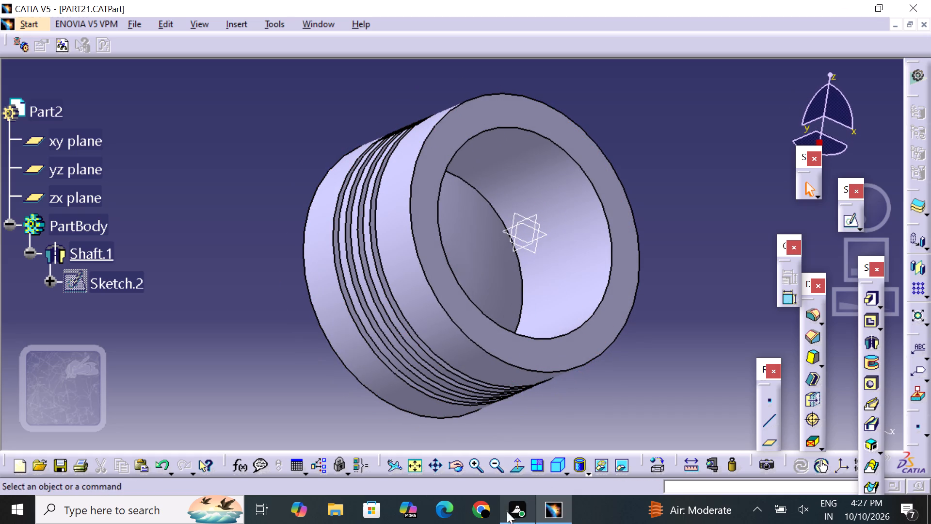
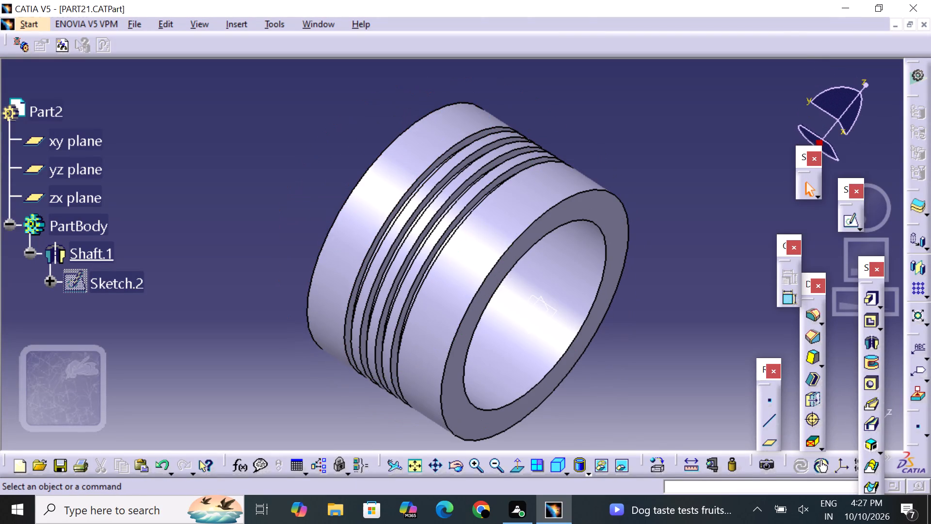
# Review the shaft's ring grooves, open rim and hollow interior from several angles.
pyautogui.moveTo(371, 122); pyautogui.dragTo(342, 340, button='middle')
pyautogui.moveTo(371, 122); pyautogui.dragTo(342, 340, button='right')
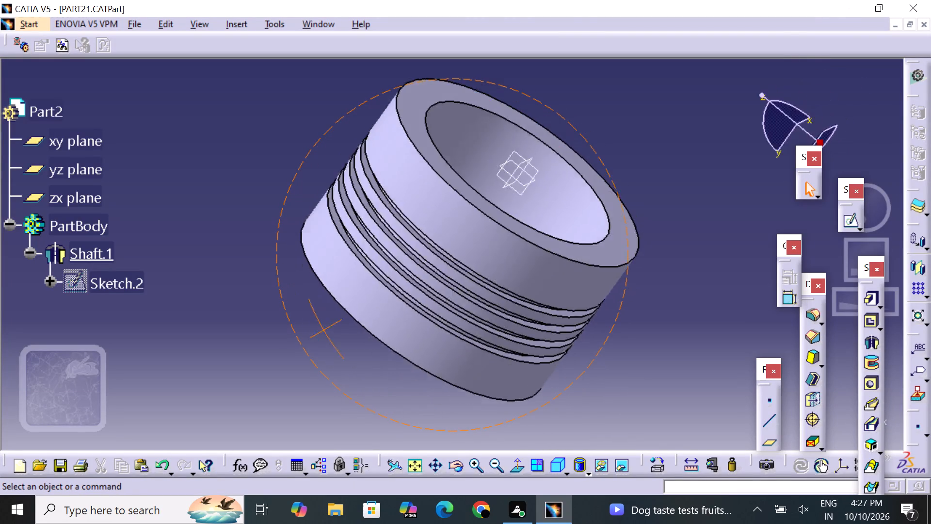
pyautogui.moveTo(342, 340); pyautogui.dragTo(328, 242, button='middle')
pyautogui.moveTo(342, 340); pyautogui.dragTo(328, 242, button='right')
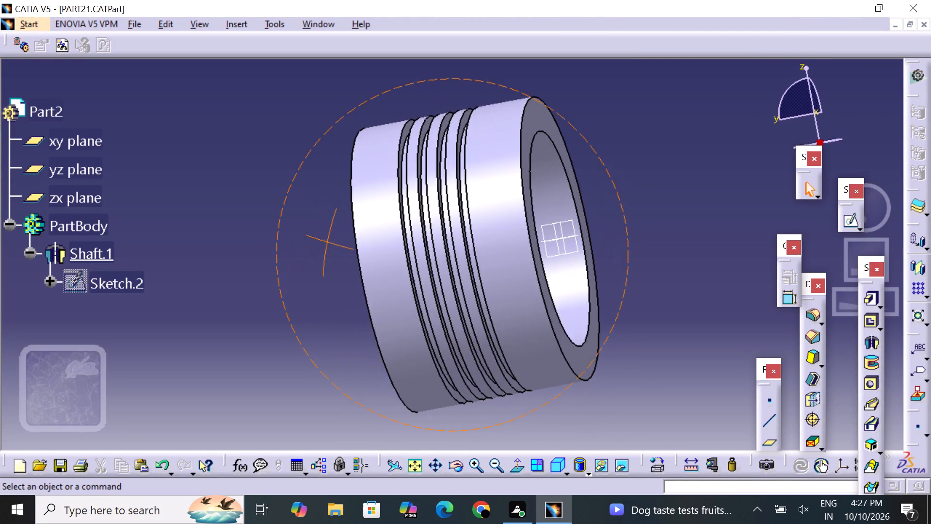
pyautogui.moveTo(328, 242); pyautogui.dragTo(266, 259, button='middle')
pyautogui.moveTo(328, 242); pyautogui.dragTo(274, 259, button='right')
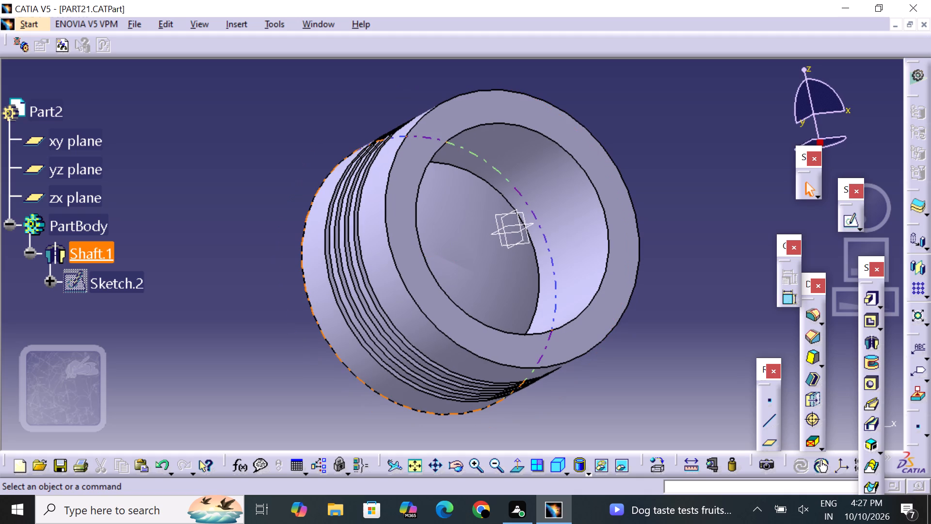